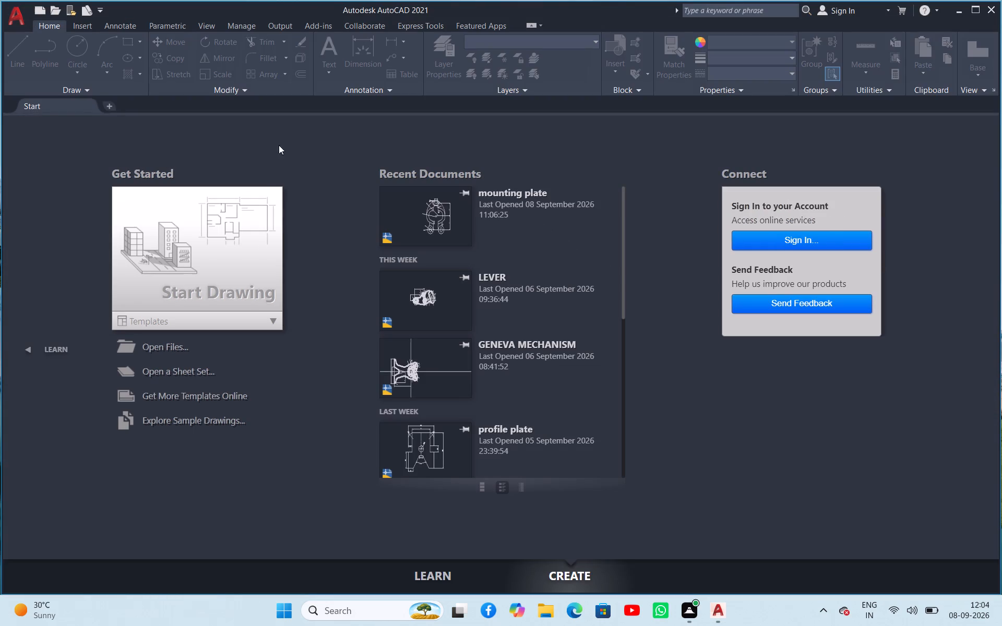
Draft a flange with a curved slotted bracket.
Start a new blank drawing.
click(183, 275)
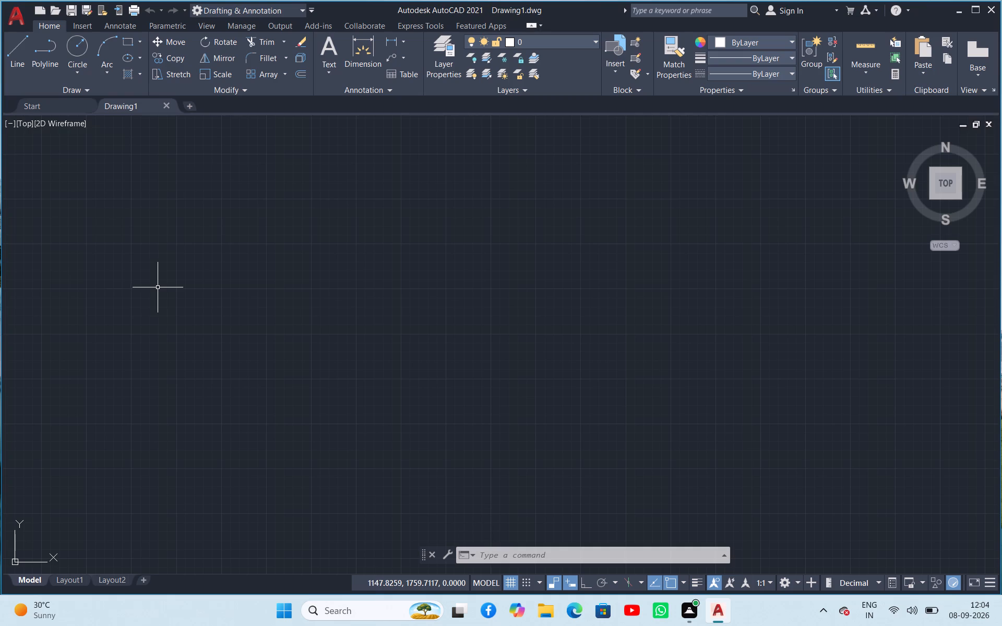
Configure the drawing units to a decimal length precision of one decimal place.
text(un)
key(Return)
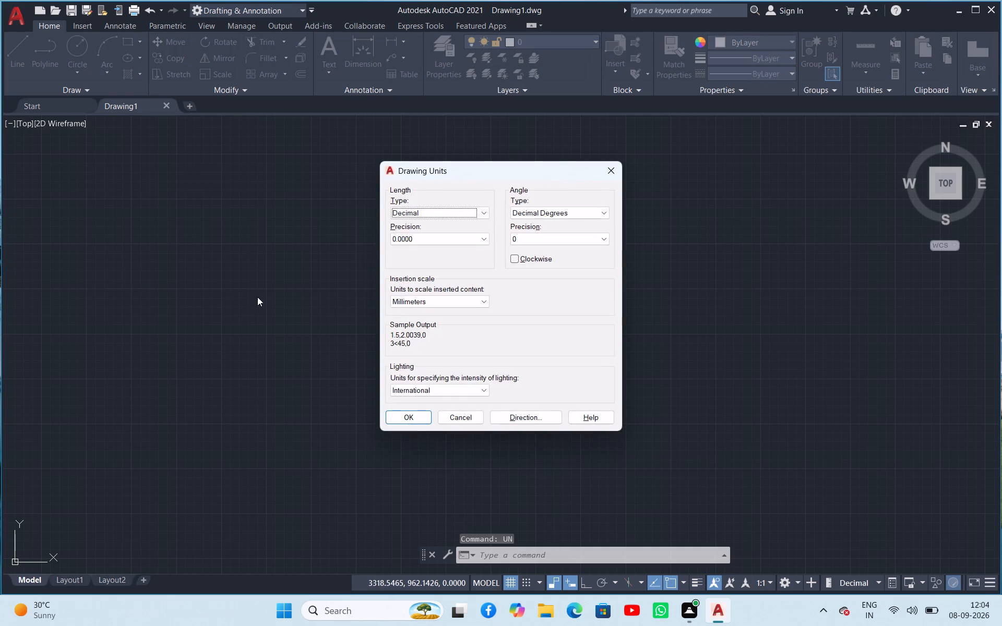
click(432, 241)
click(429, 256)
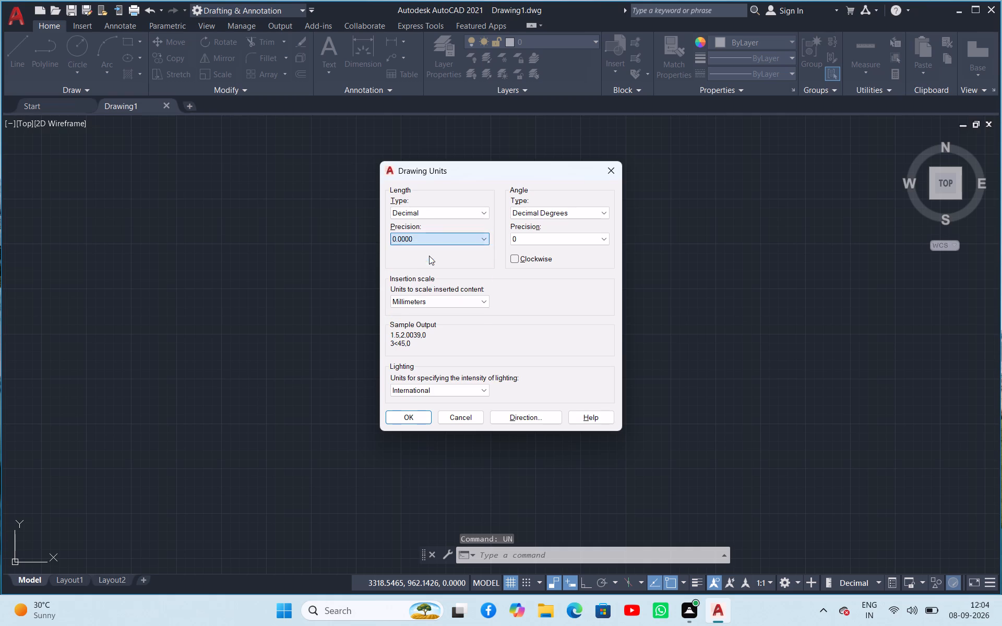
click(409, 414)
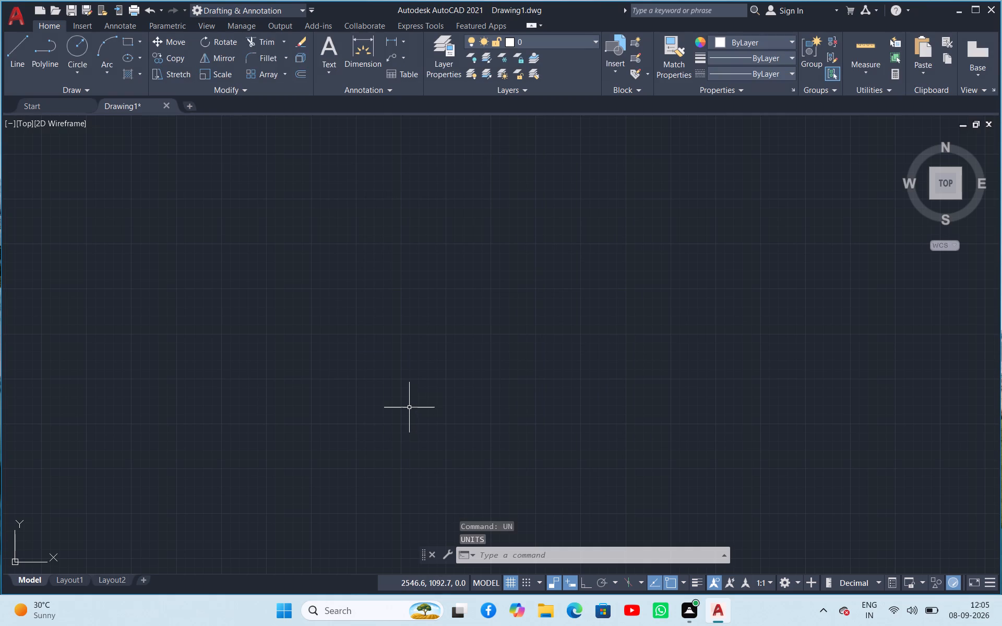
Review the Open and Save settings in the Options dialog and close it.
text(op)
key(Return)
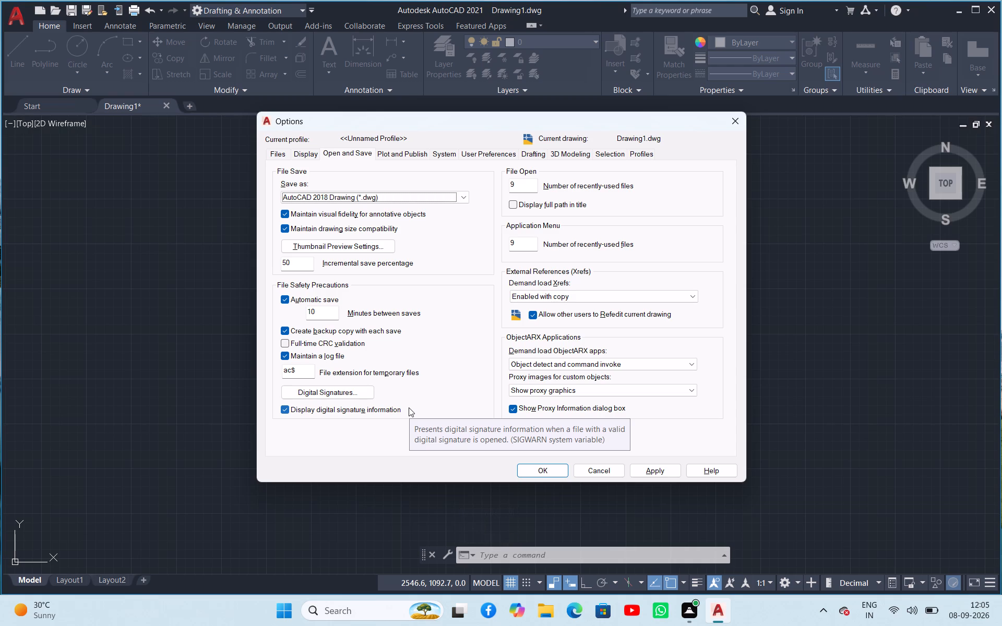
click(559, 473)
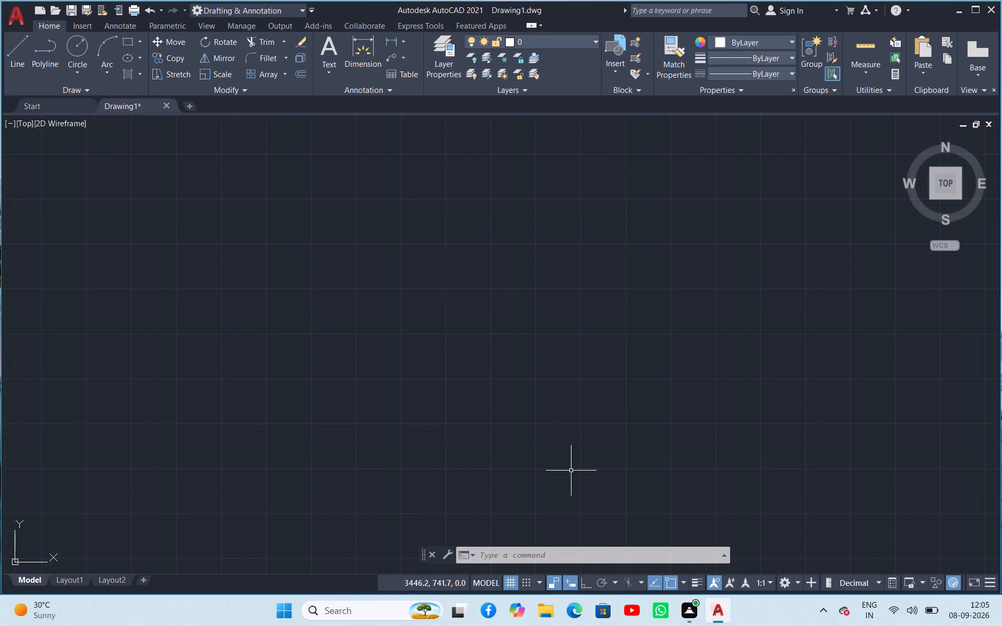
Turn on Ortho mode and draw a horizontal and a vertical construction line crossing near the middle of the drawing area.
click(587, 587)
text(xl)
key(space)
click(516, 326)
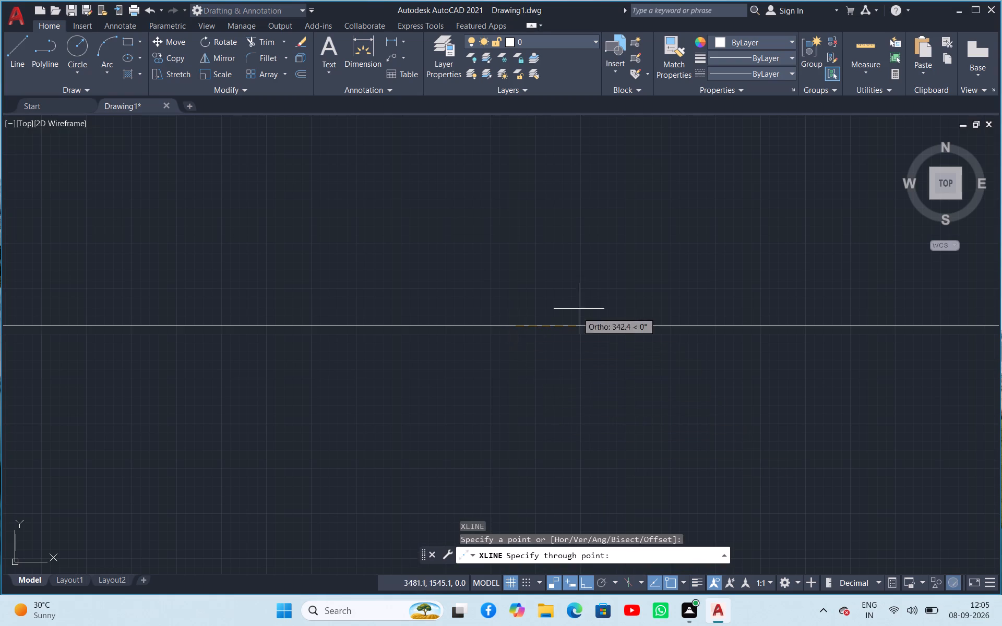
click(603, 247)
drag(570, 196, 577, 202)
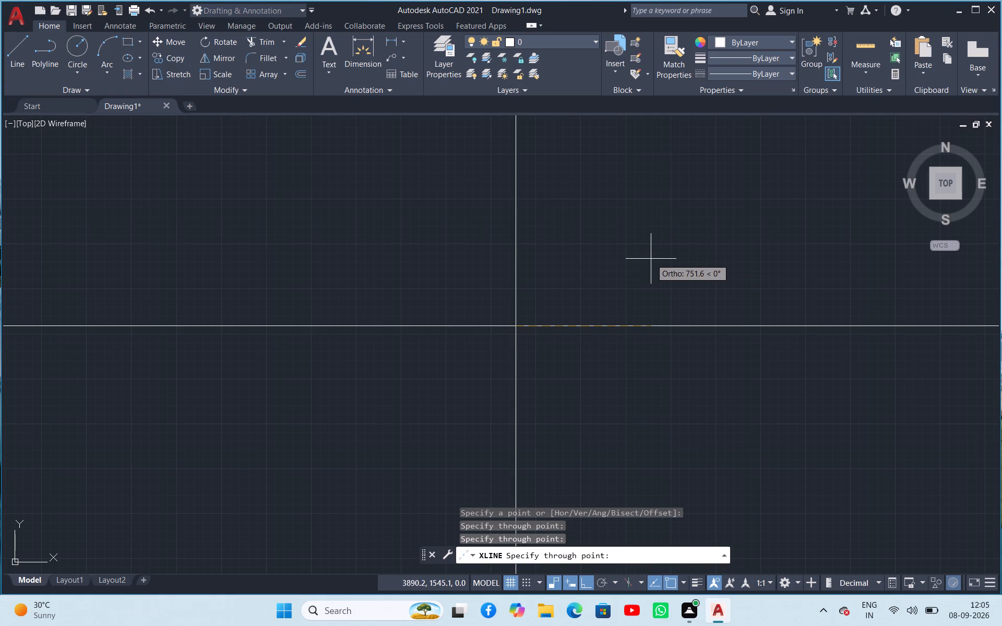
key(Escape)
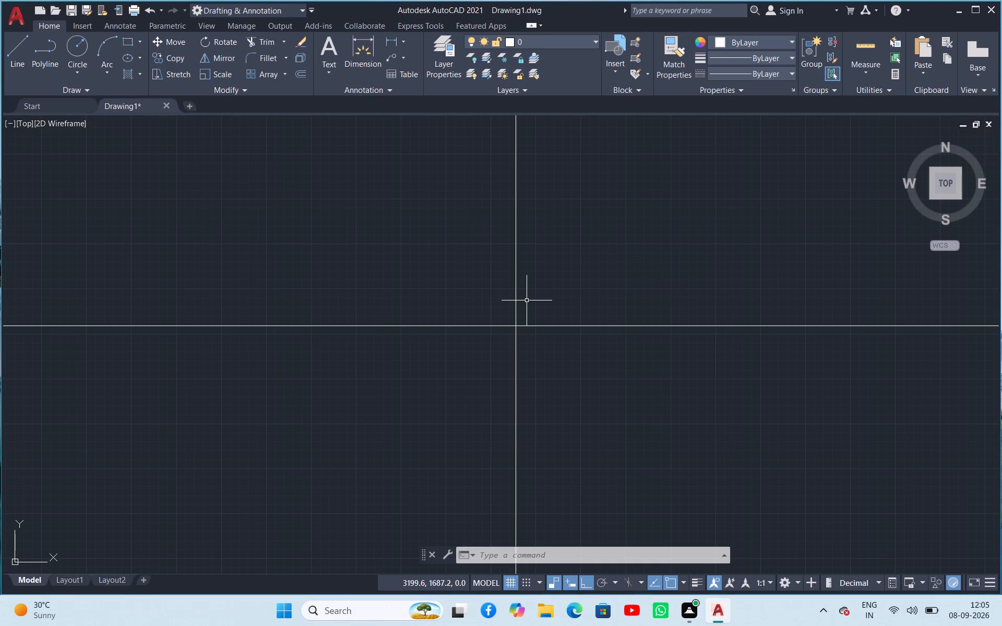
Draw a circle of diameter 100 centred on the intersection of the construction lines.
click(80, 59)
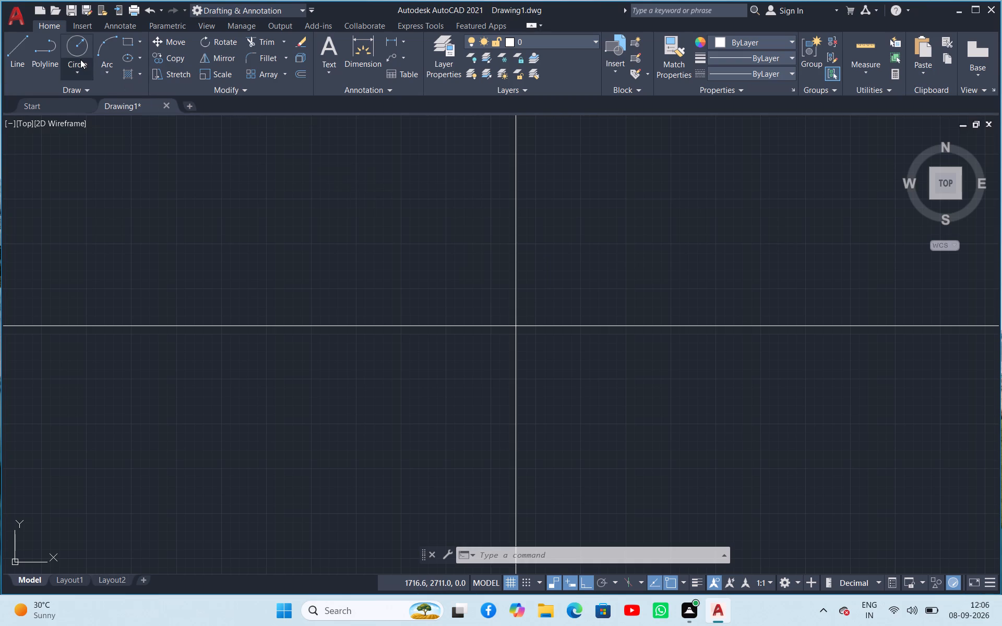
click(98, 111)
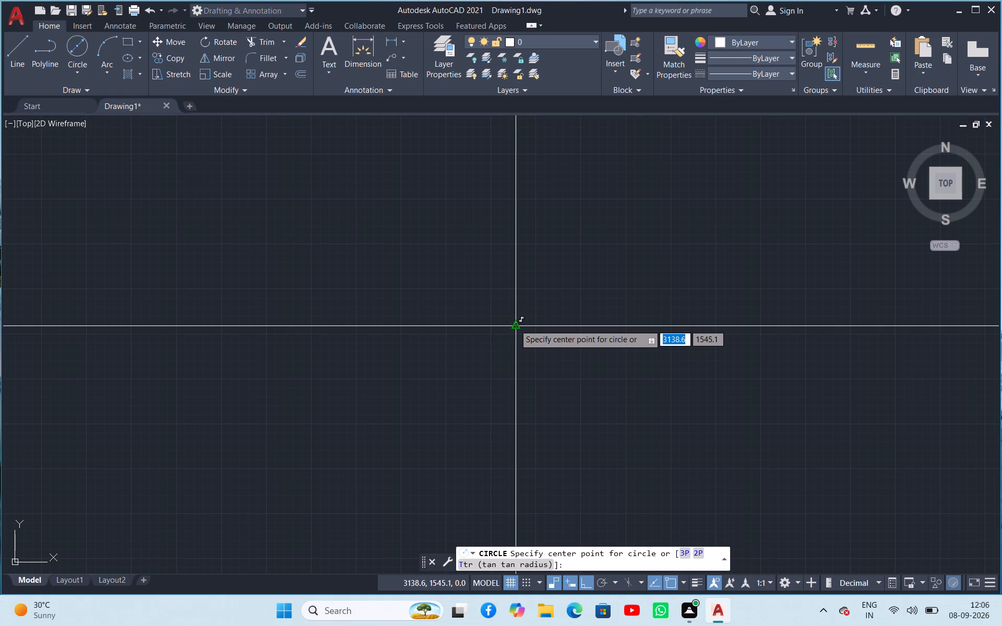
click(515, 324)
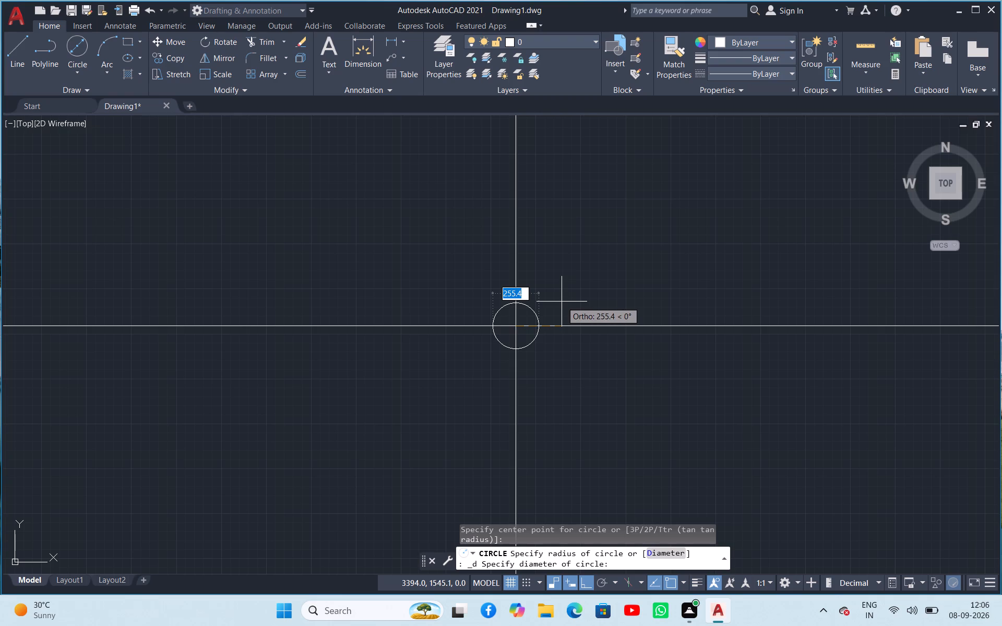
text(100)
key(Return)
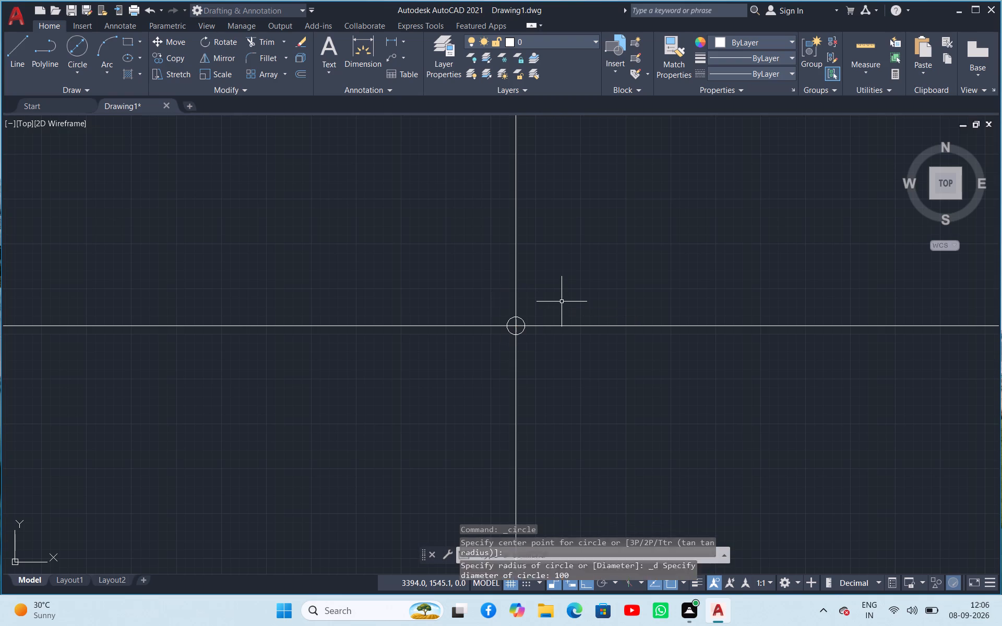
Draw a concentric circle of radius 15 at the intersection of the construction lines.
scroll(505, 341, up, 3)
scroll(559, 264, up, 1)
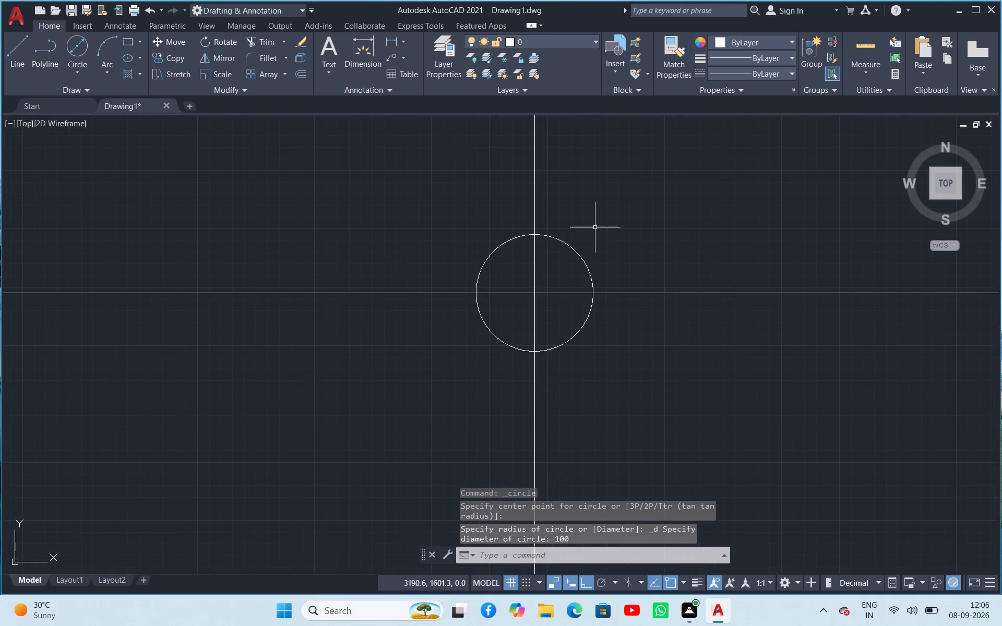
middle_drag(594, 228, 483, 290)
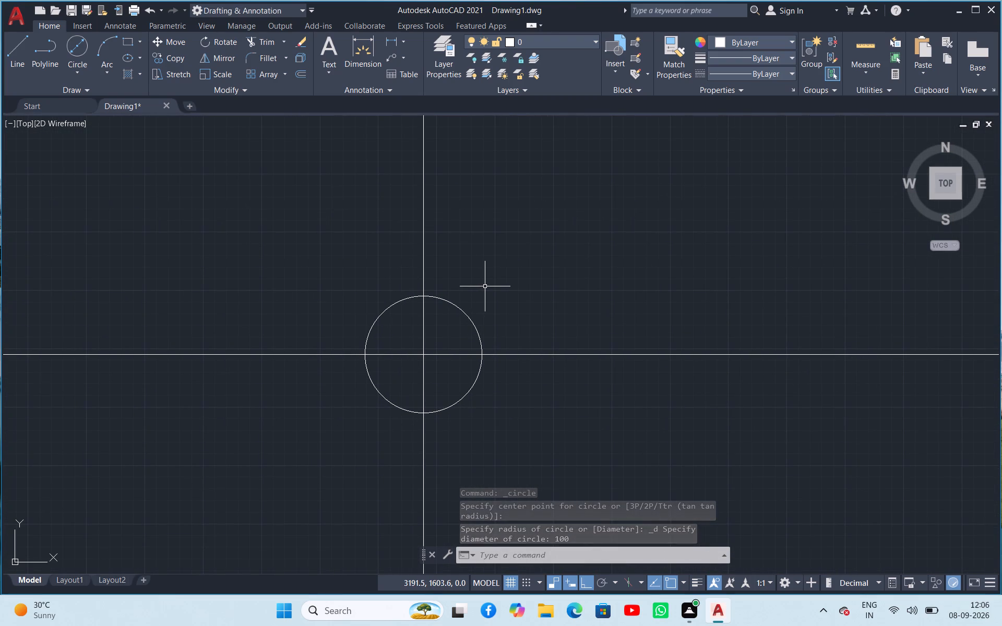
click(69, 75)
click(94, 96)
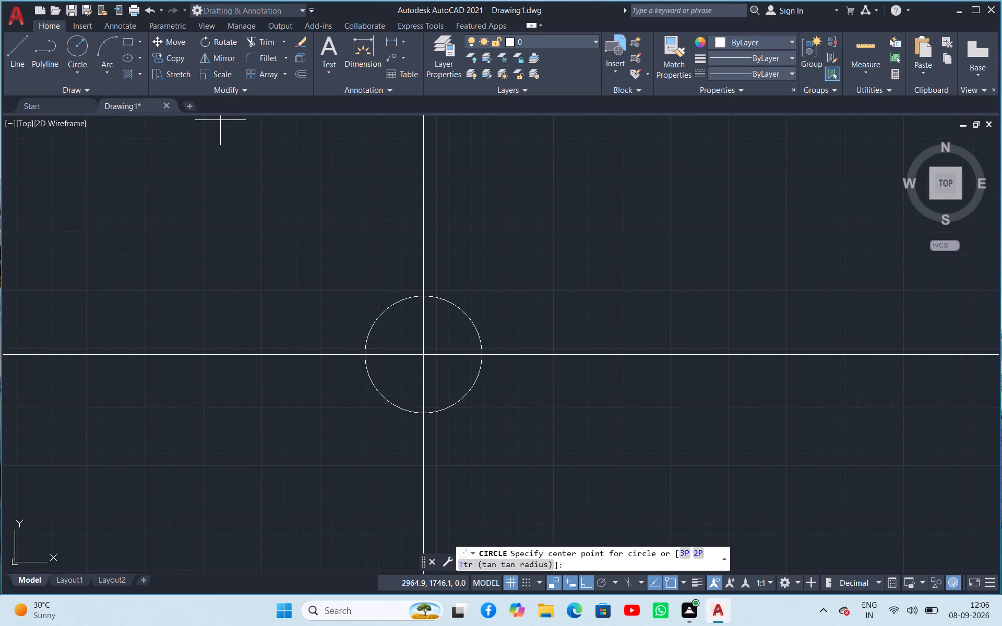
click(424, 357)
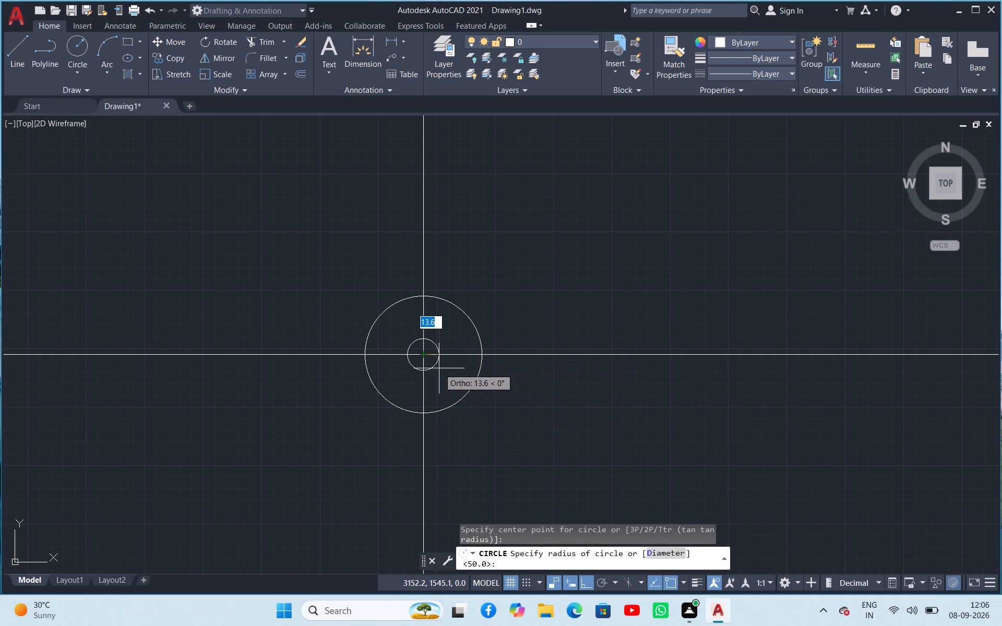
text(15)
key(Return)
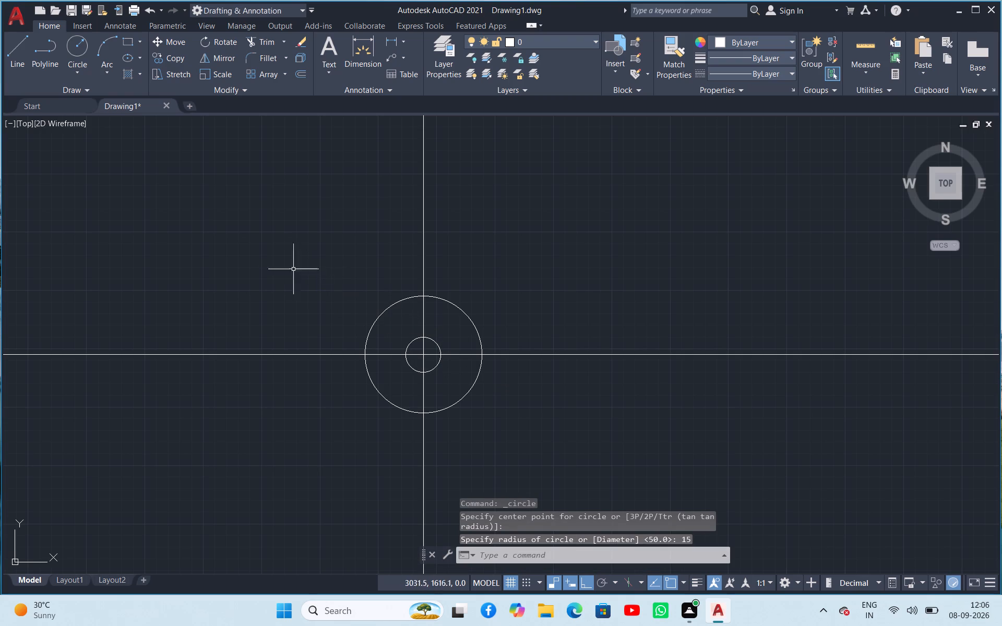
Draw another concentric circle of radius 32.5 at the same centre.
click(79, 47)
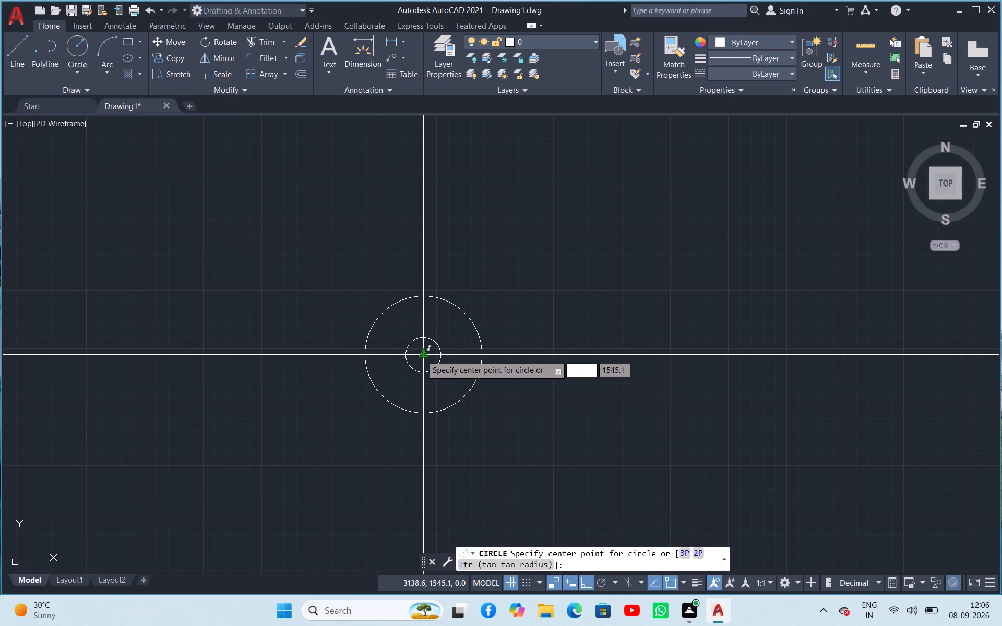
click(421, 354)
text(32.)
key(5)
key(Return)
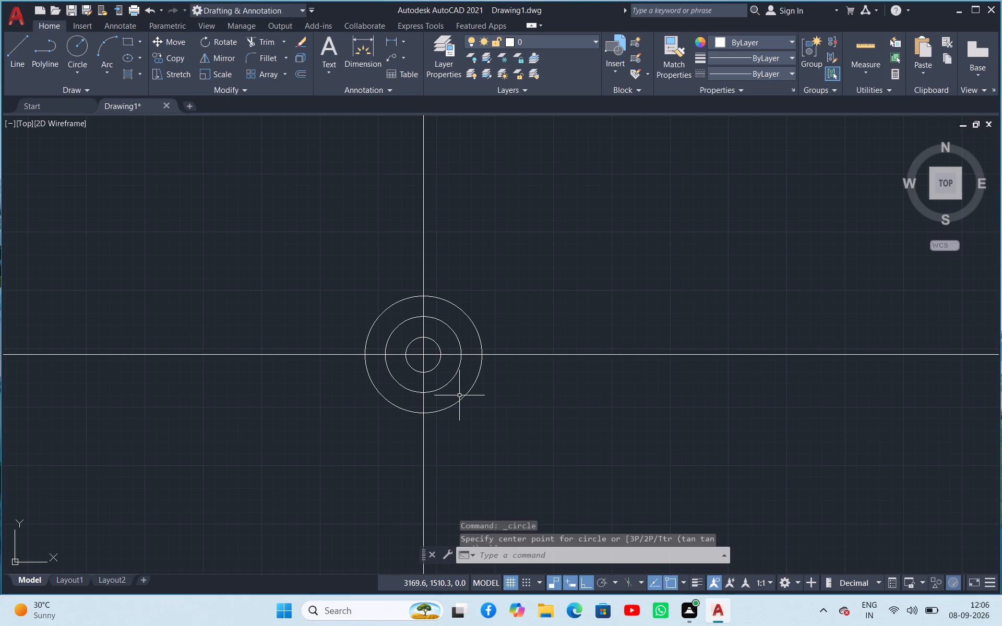
Load the dashed linetype ACAD_ISO02W100 (ISO dash) into the drawing.
click(457, 337)
click(780, 68)
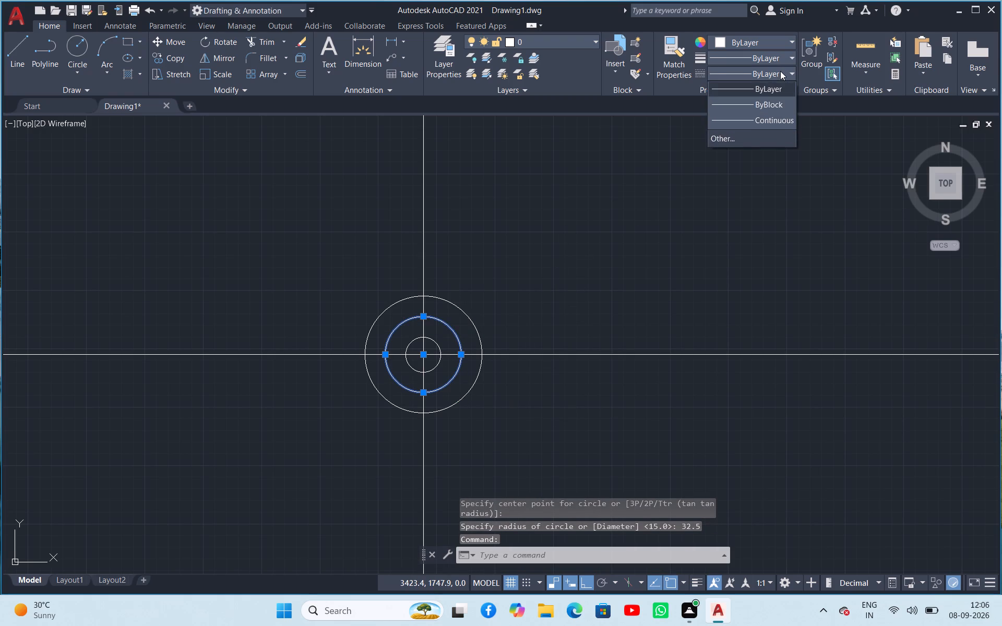
click(748, 145)
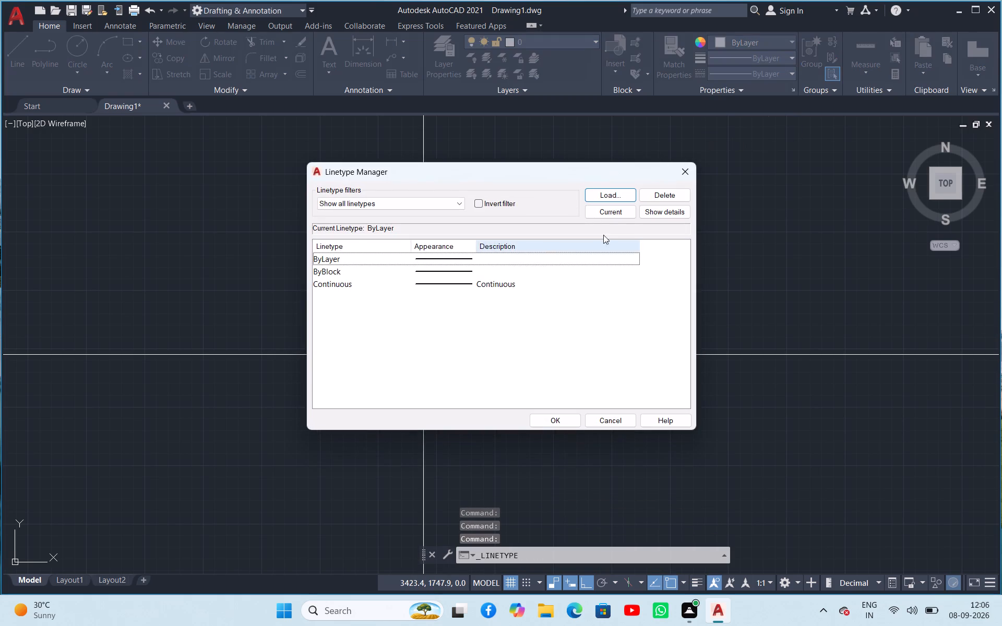
click(617, 196)
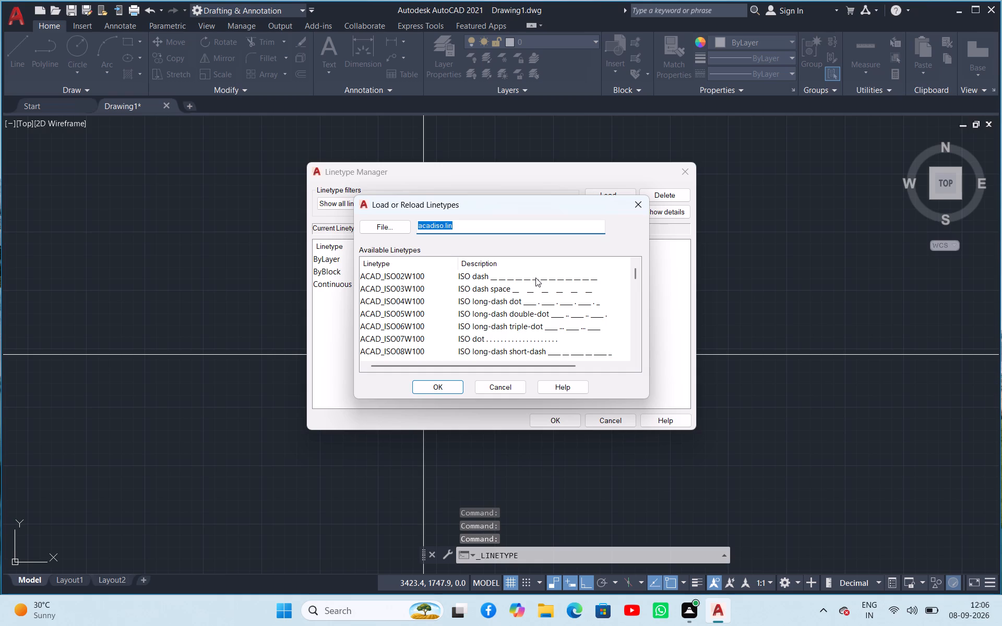
click(535, 278)
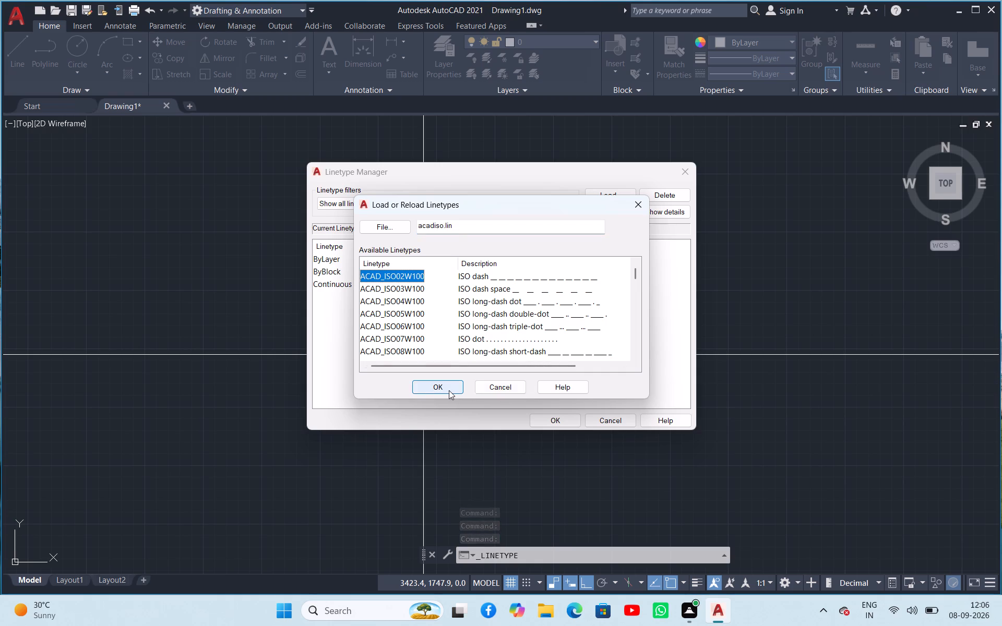
click(449, 390)
click(556, 413)
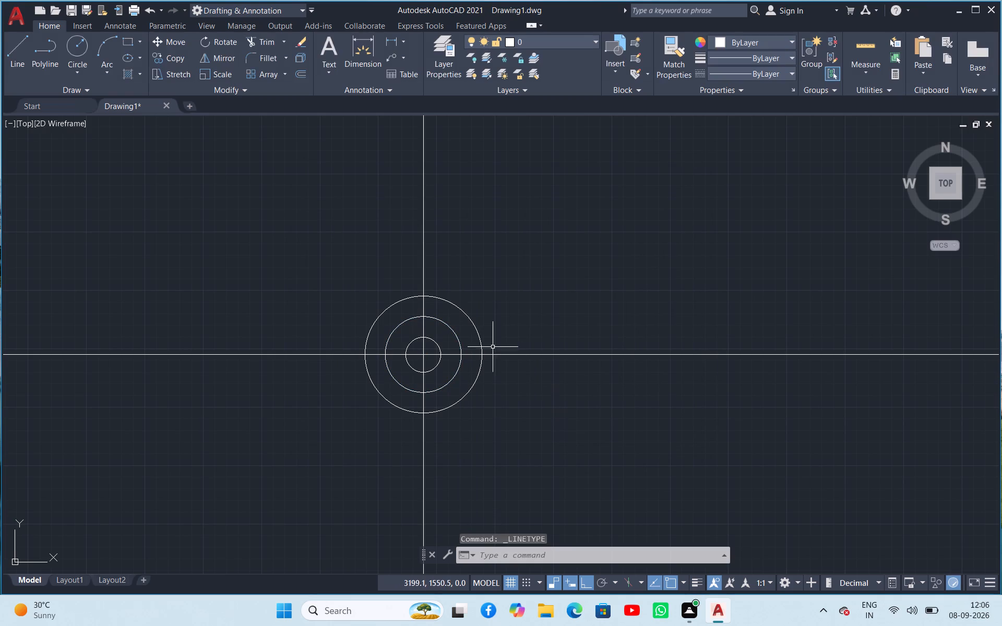
Change the radius 32.5 circle to the loaded ISO dash linetype and clear the selection.
click(450, 330)
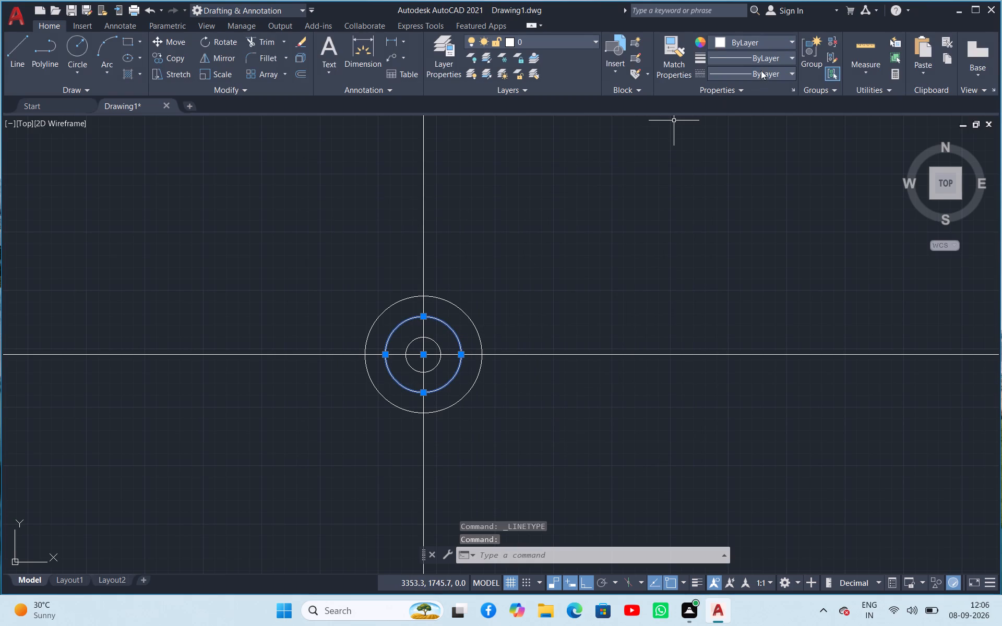
click(761, 70)
click(750, 122)
click(645, 221)
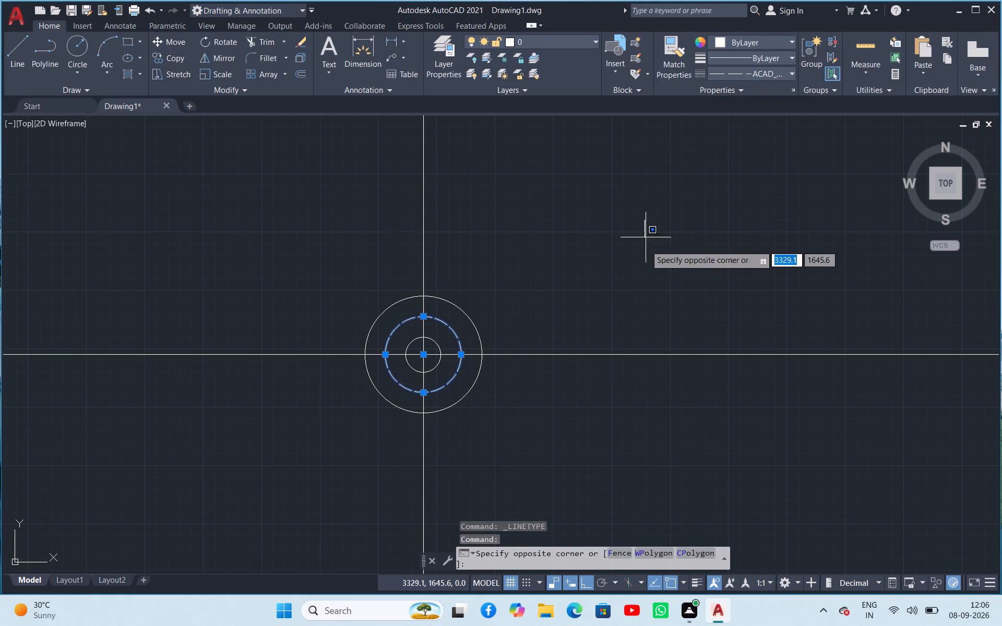
click(615, 273)
key(Escape)
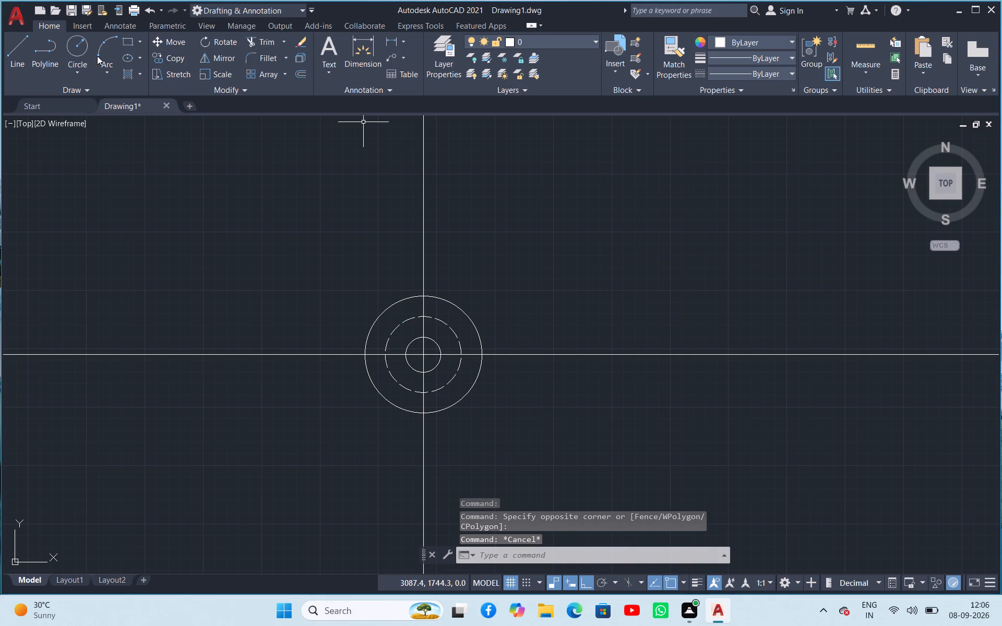
Draw a circle of diameter 22 centred where the dashed circle crosses the vertical construction line above the centre.
click(81, 65)
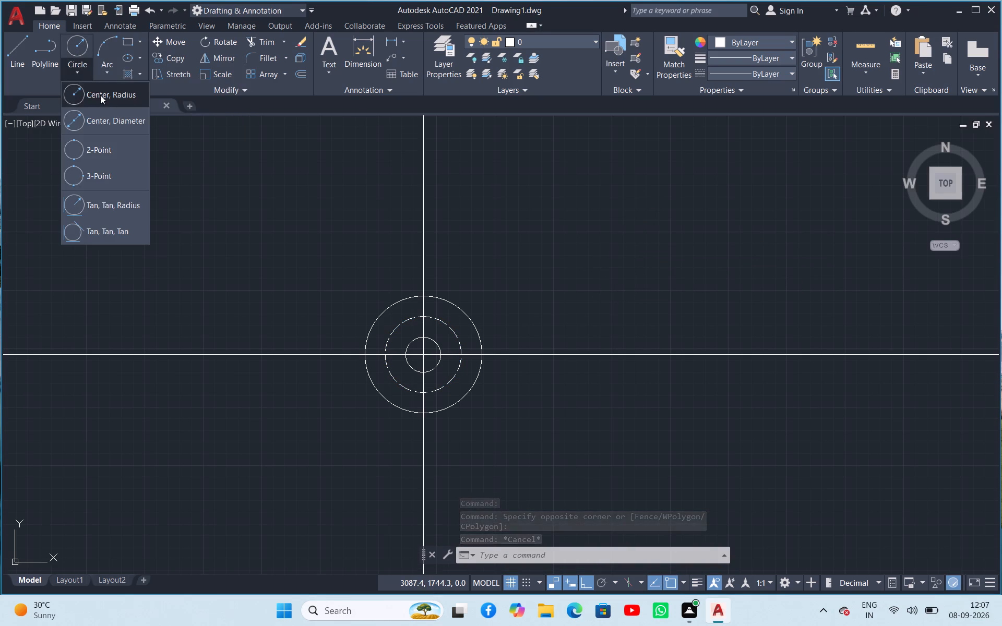
click(104, 123)
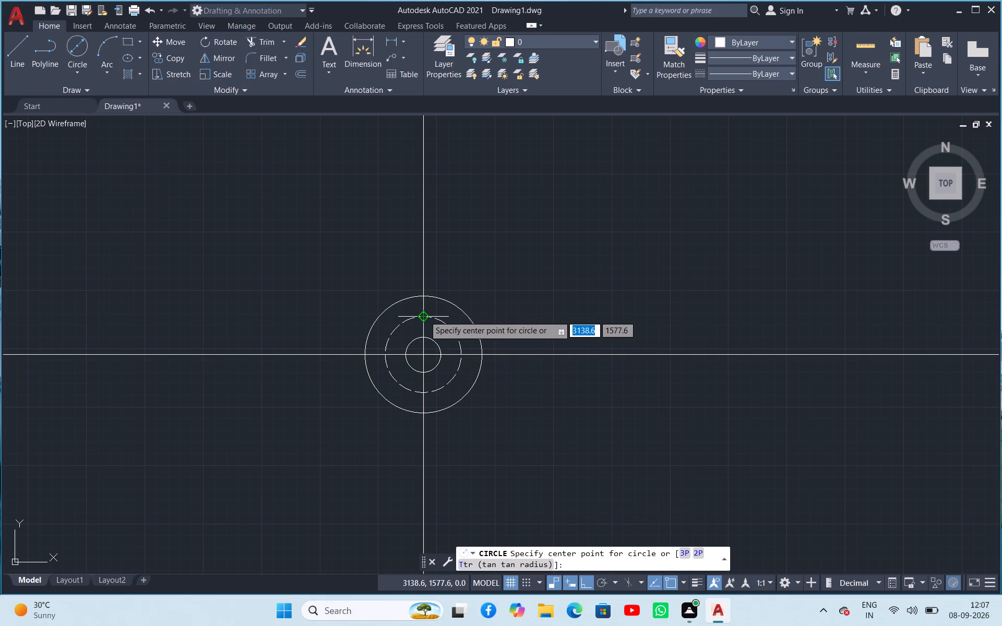
scroll(424, 316, up, 7)
click(341, 315)
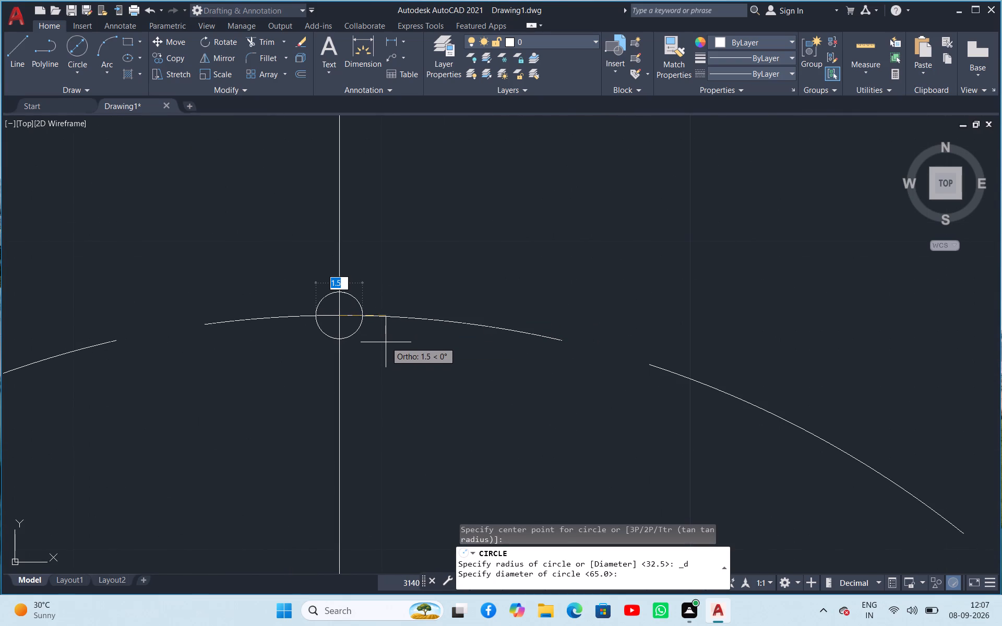
text(22)
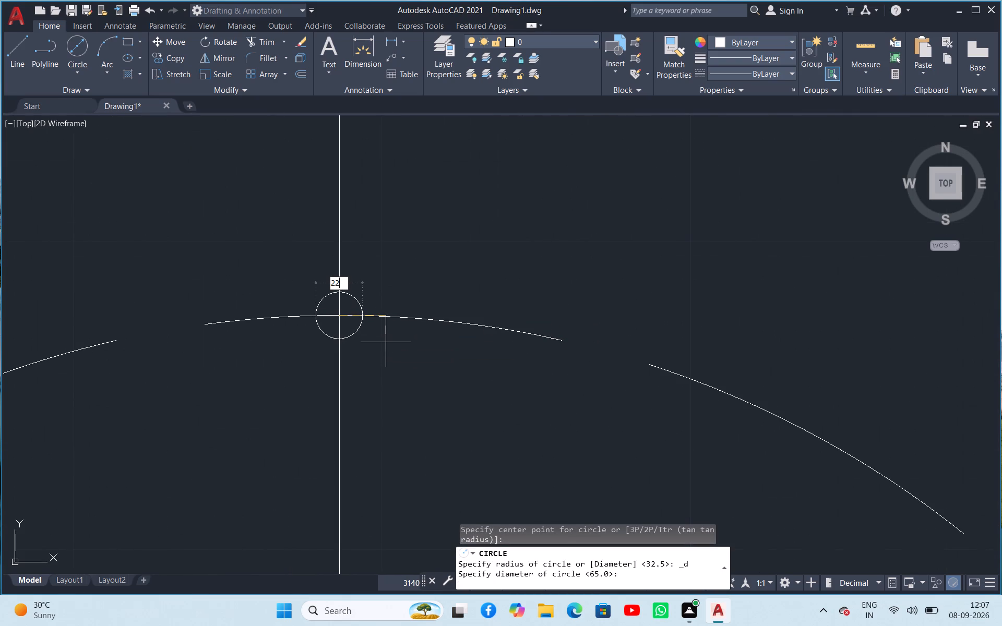
key(Return)
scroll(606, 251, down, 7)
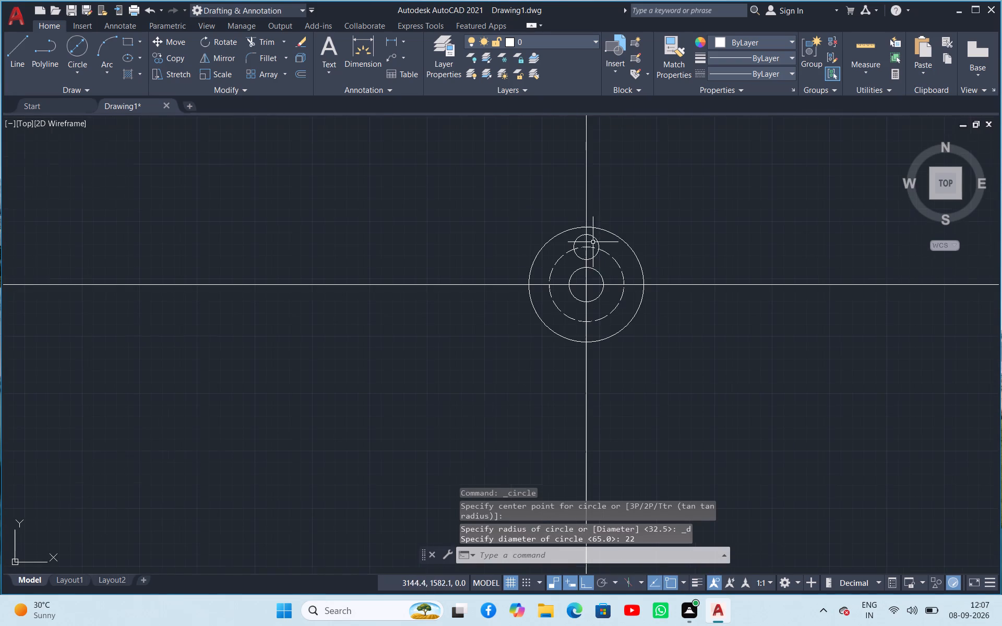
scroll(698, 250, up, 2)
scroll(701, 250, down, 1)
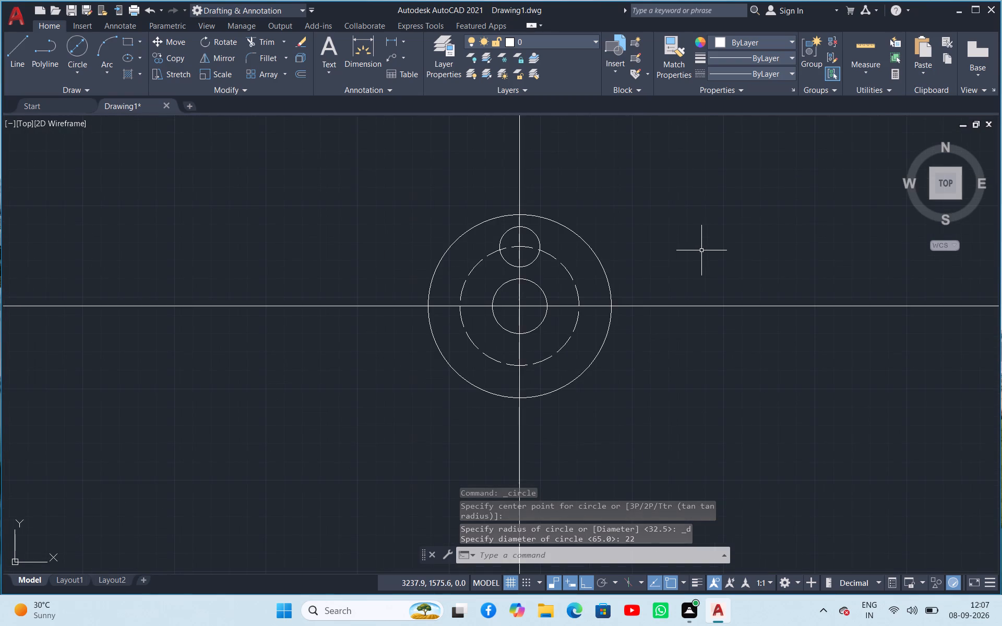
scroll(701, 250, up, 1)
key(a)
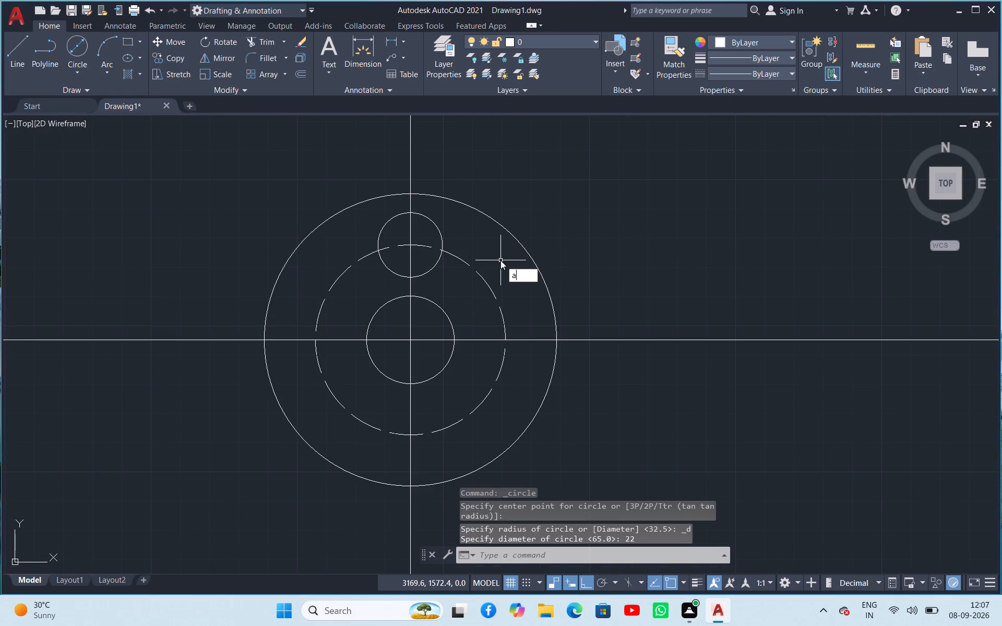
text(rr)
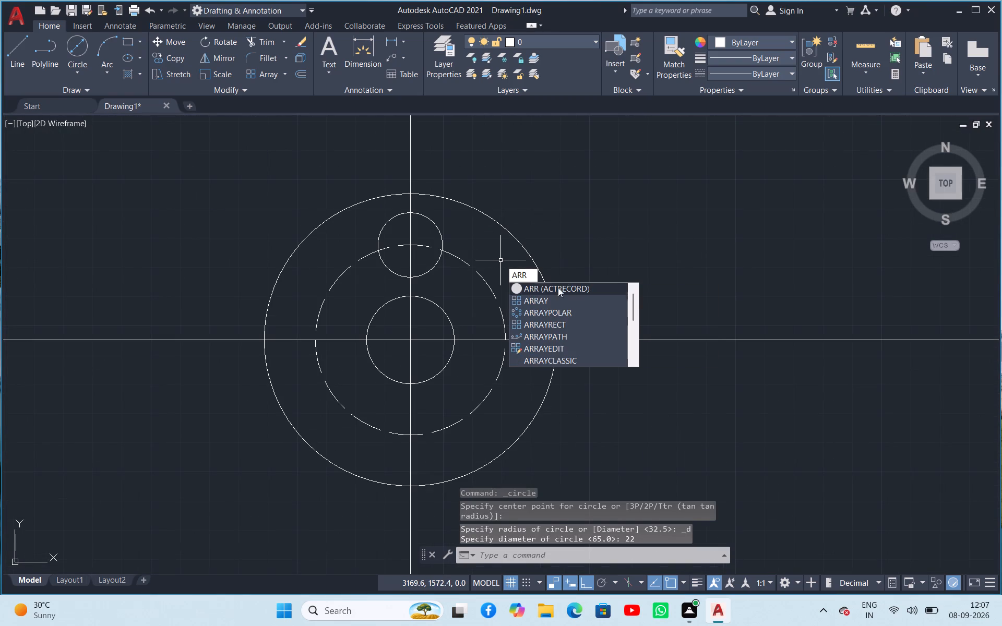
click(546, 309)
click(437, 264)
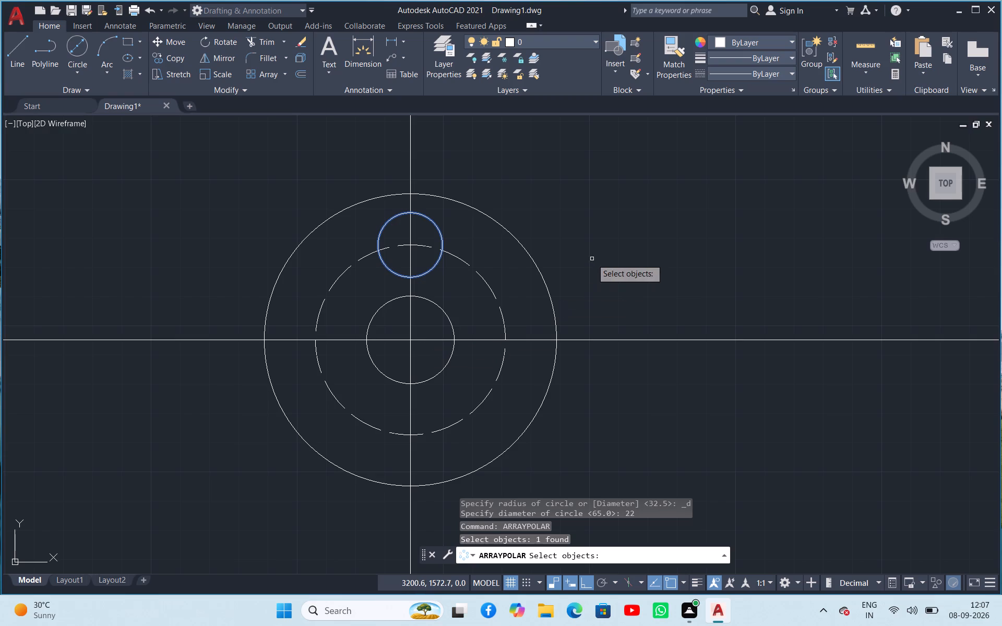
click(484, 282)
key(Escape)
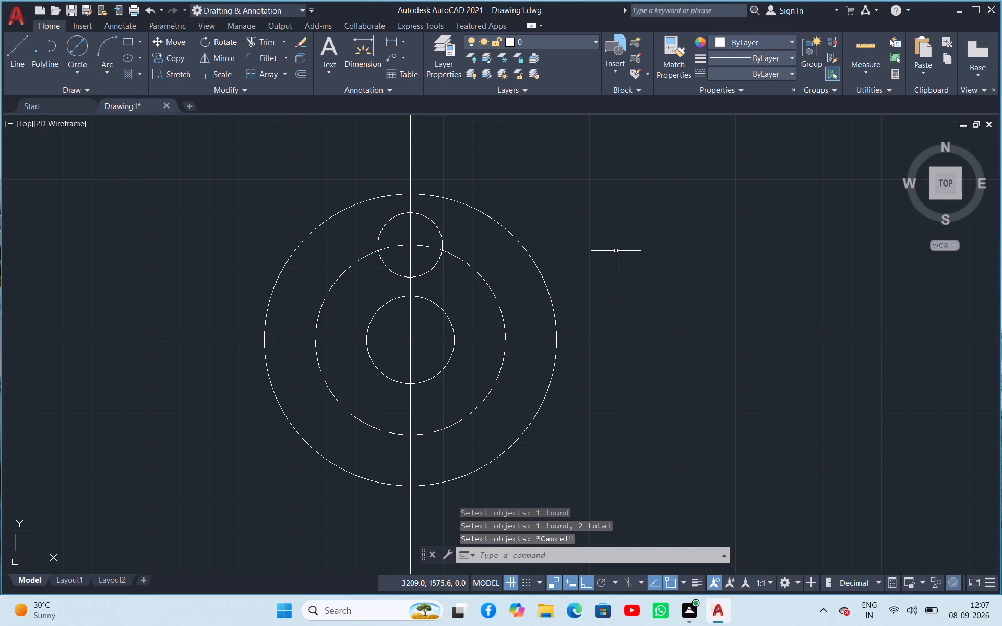
Create a polar array of the diameter 22 circle about the common centre, with 6 items filling 360 degrees.
text(arr)
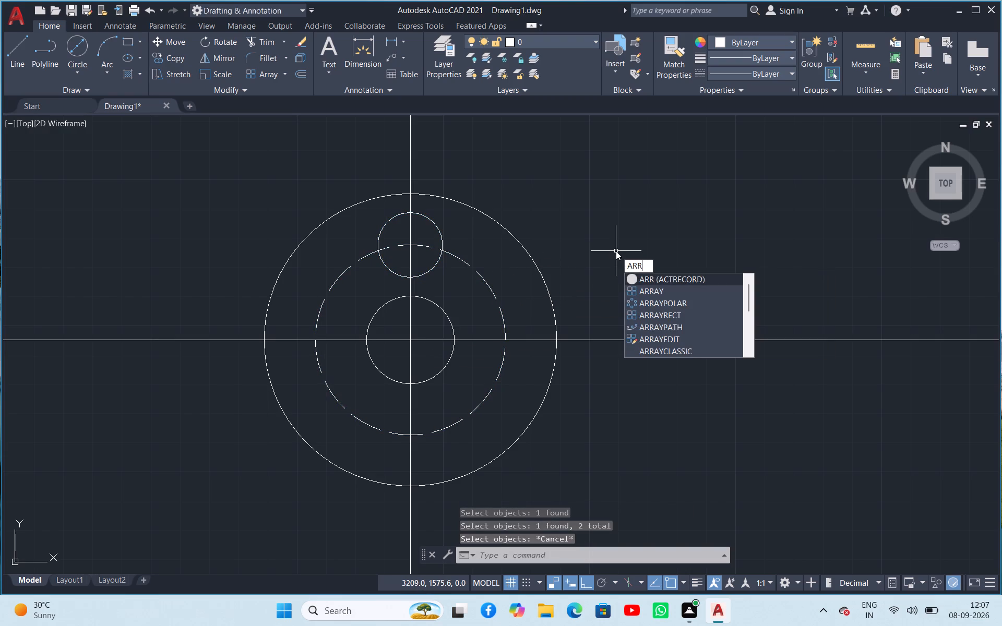
click(655, 304)
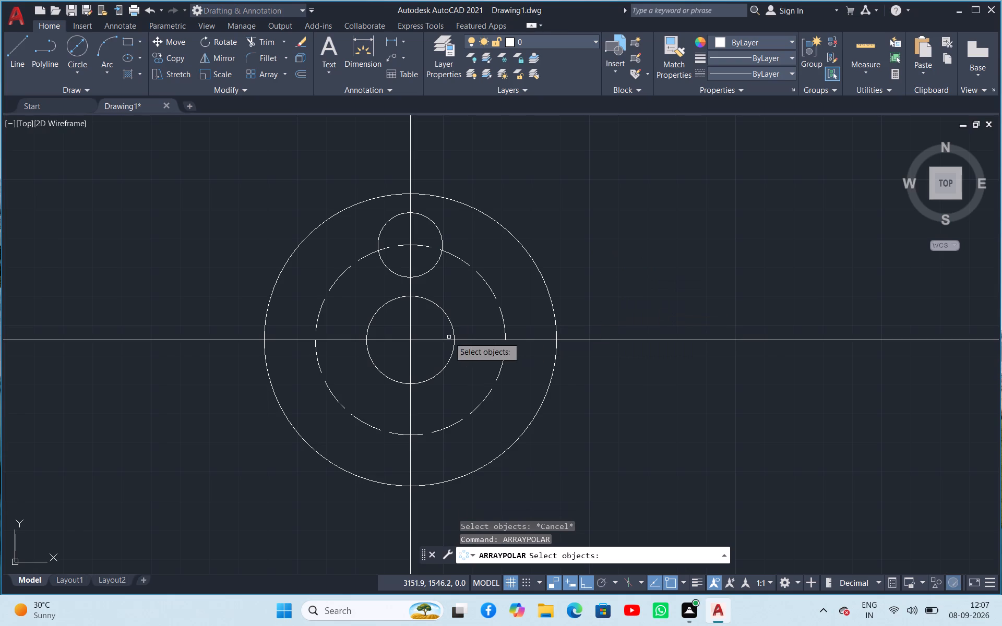
click(427, 273)
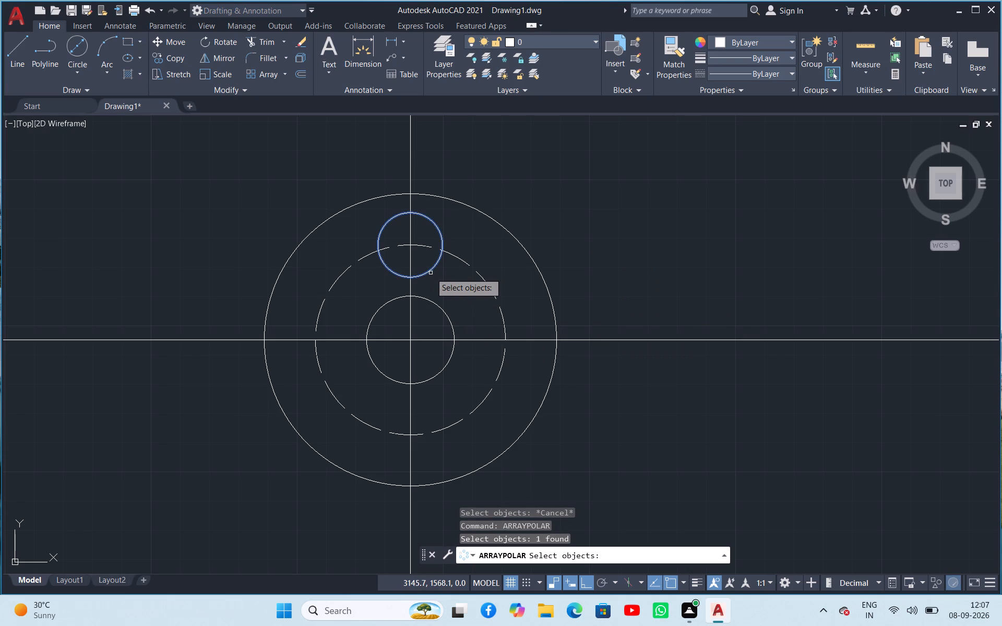
key(Return)
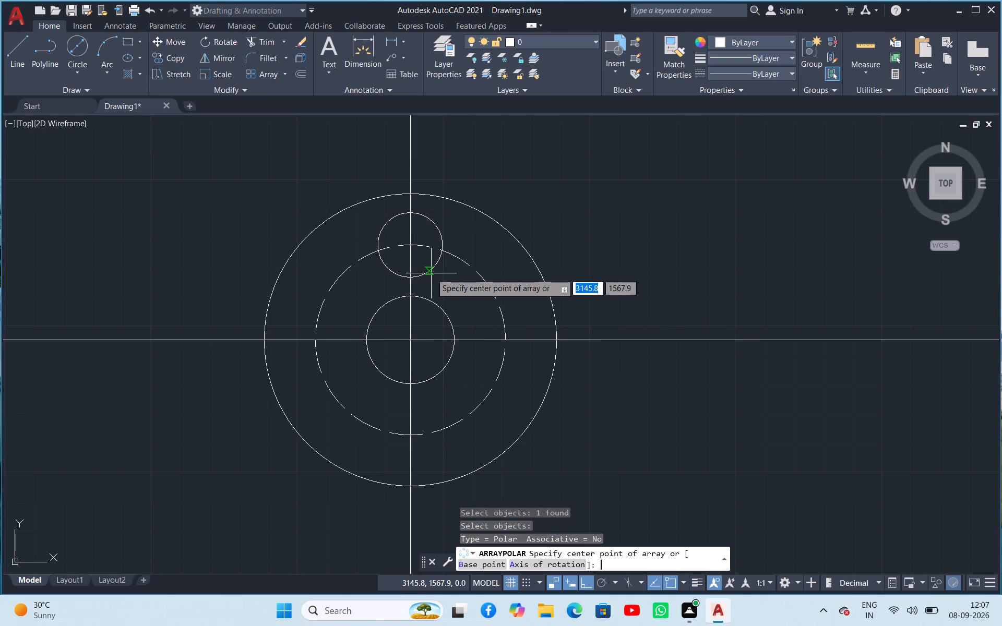
click(411, 338)
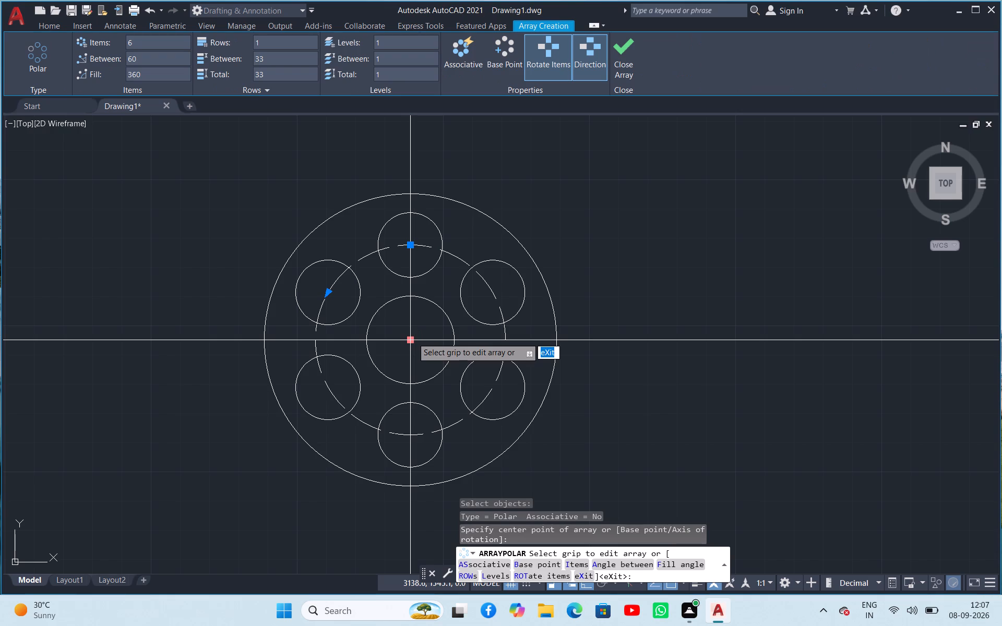
click(620, 64)
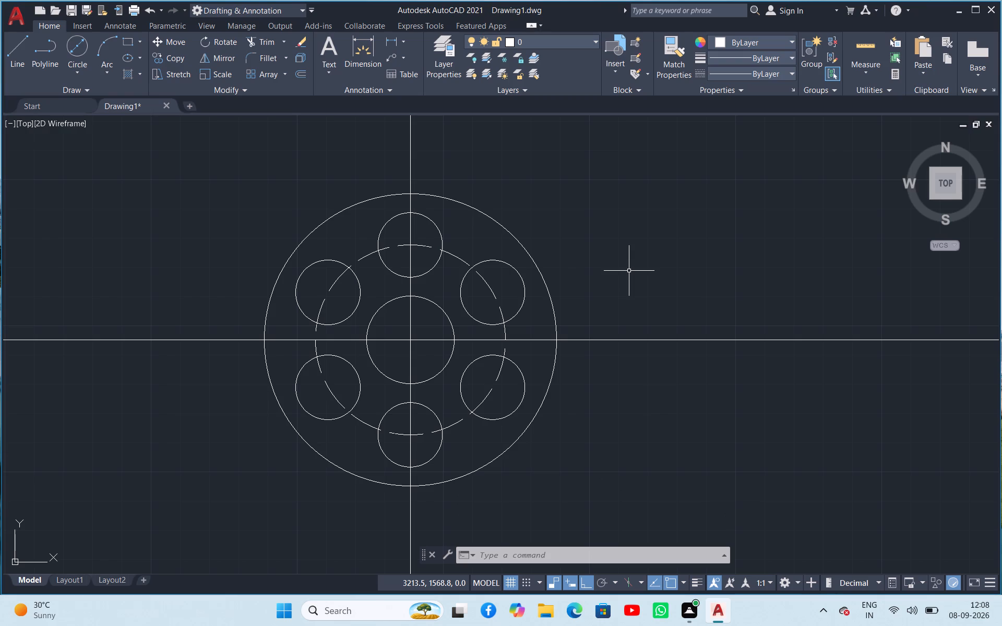
Copy the horizontal construction line from the circle centre, 20 above and 20 below.
click(604, 340)
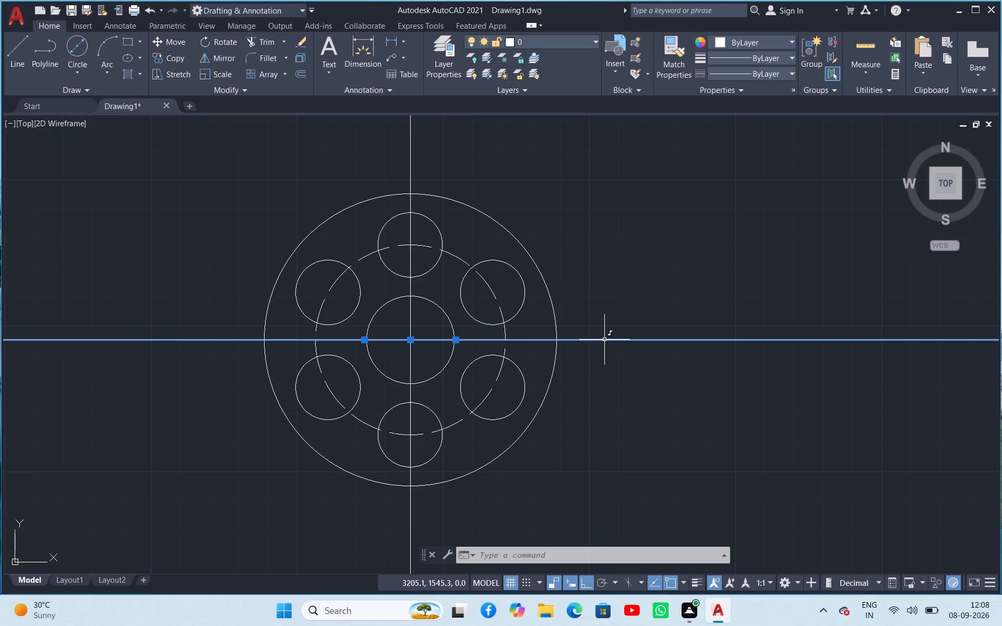
right_click(605, 340)
click(640, 124)
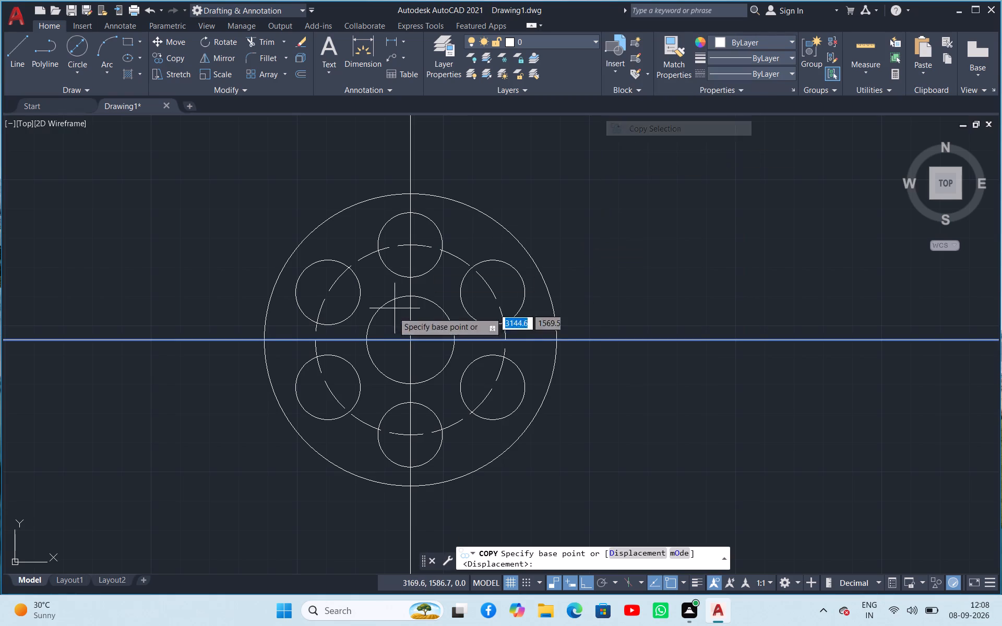
click(410, 341)
text(20)
key(Return)
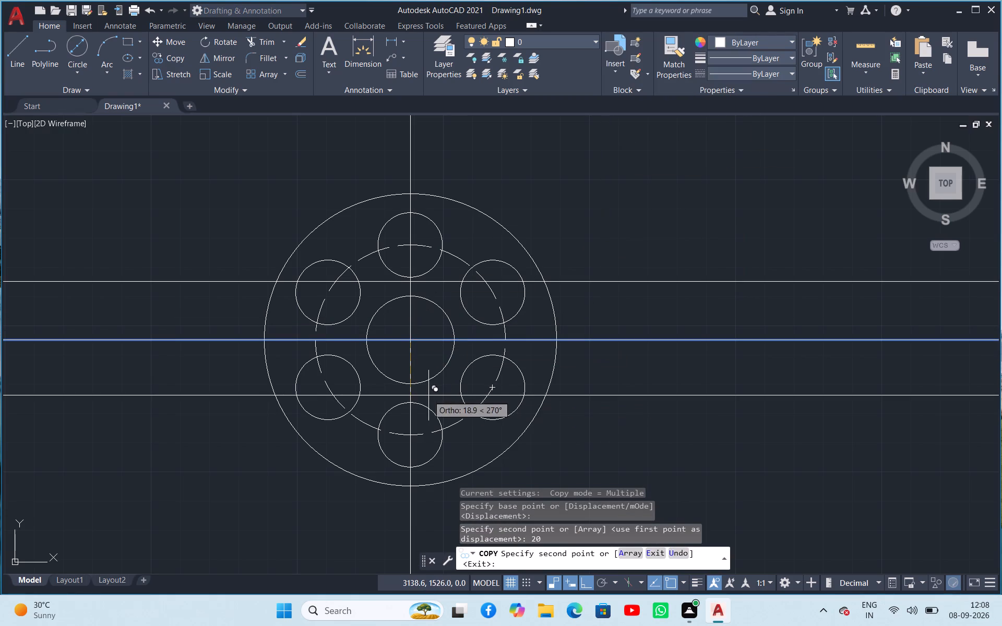
text(20)
key(Return)
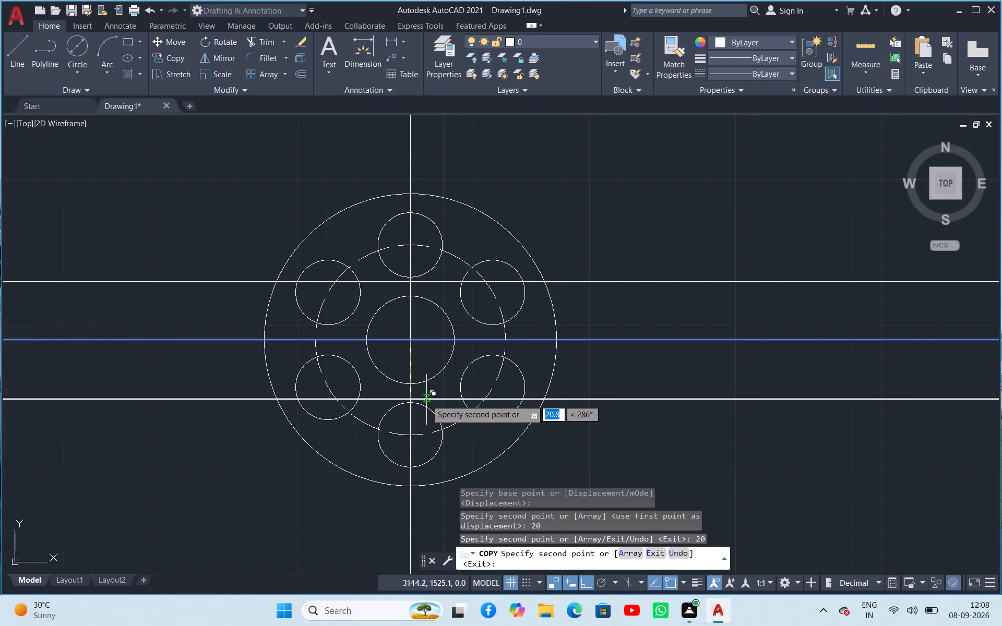
key(Escape)
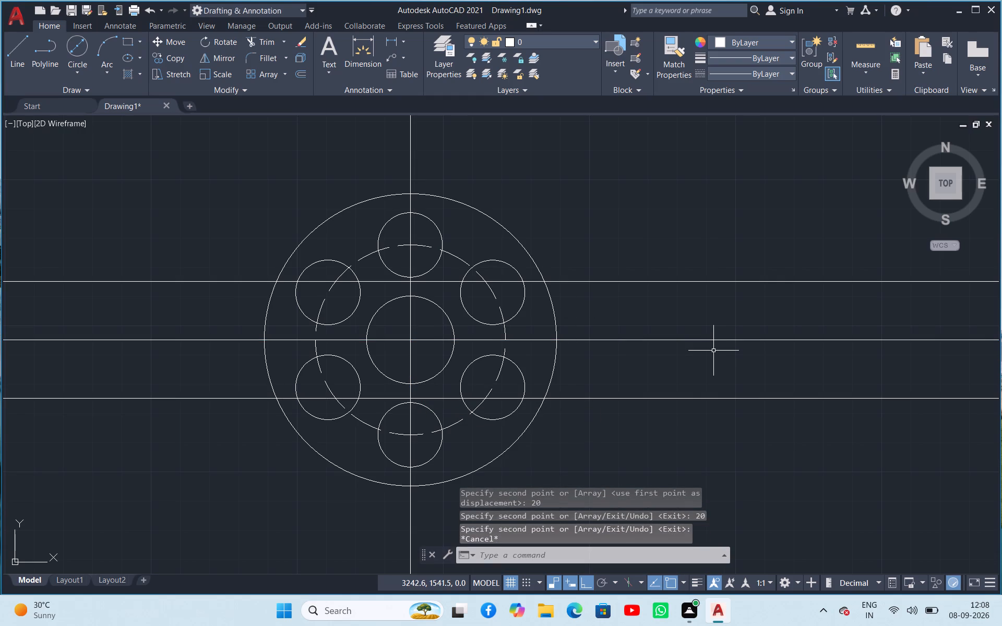
Trim the three horizontal lines left of the outer circle and from its edge inward to the left-hand holes and dashed circle.
click(247, 36)
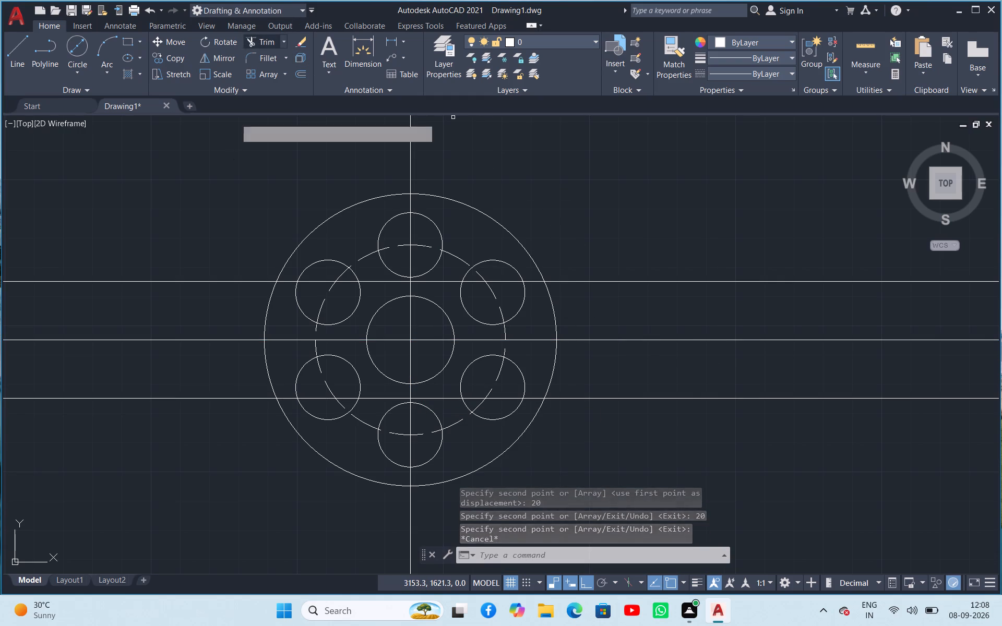
drag(207, 220, 125, 430)
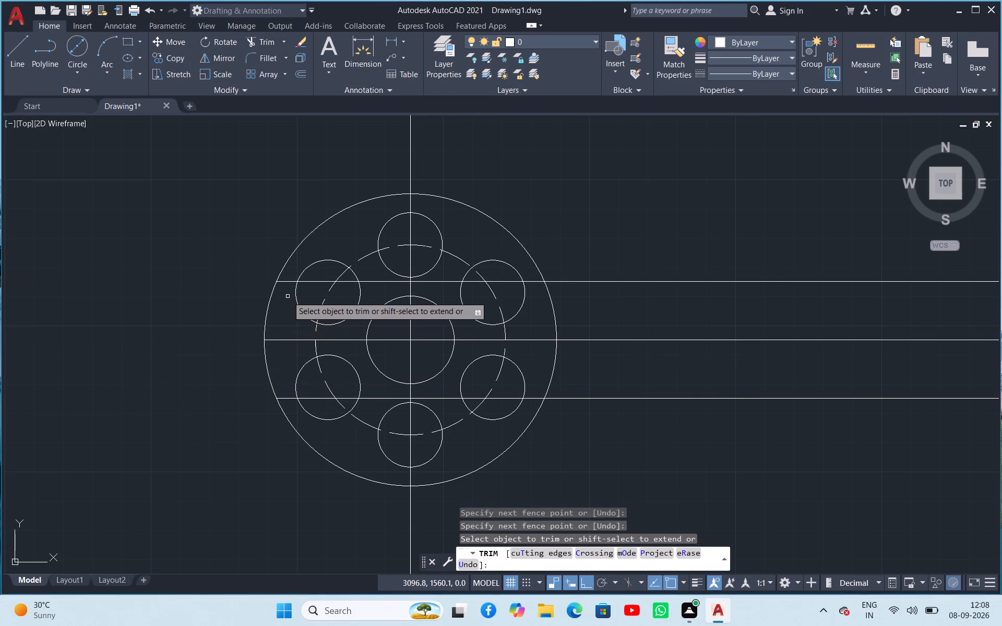
scroll(270, 287, up, 2)
middle_drag(294, 367, 275, 294)
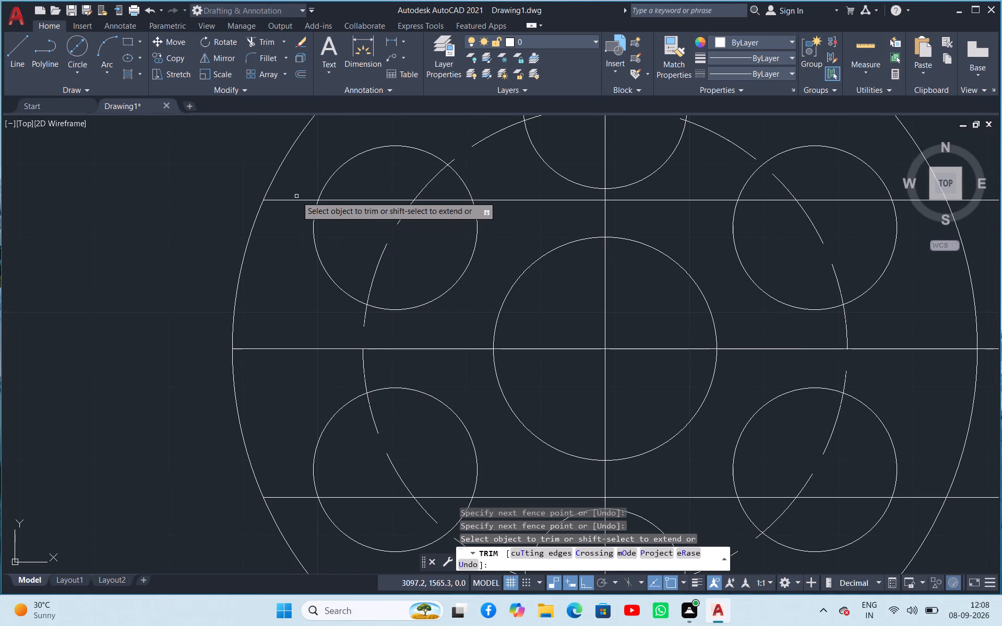
drag(301, 182, 280, 471)
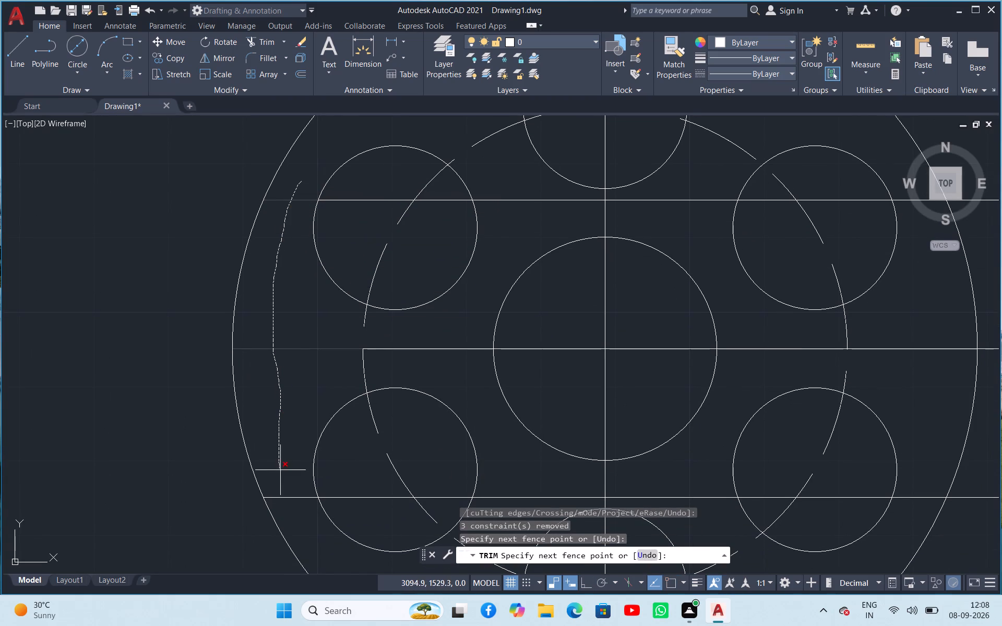
drag(280, 471, 292, 507)
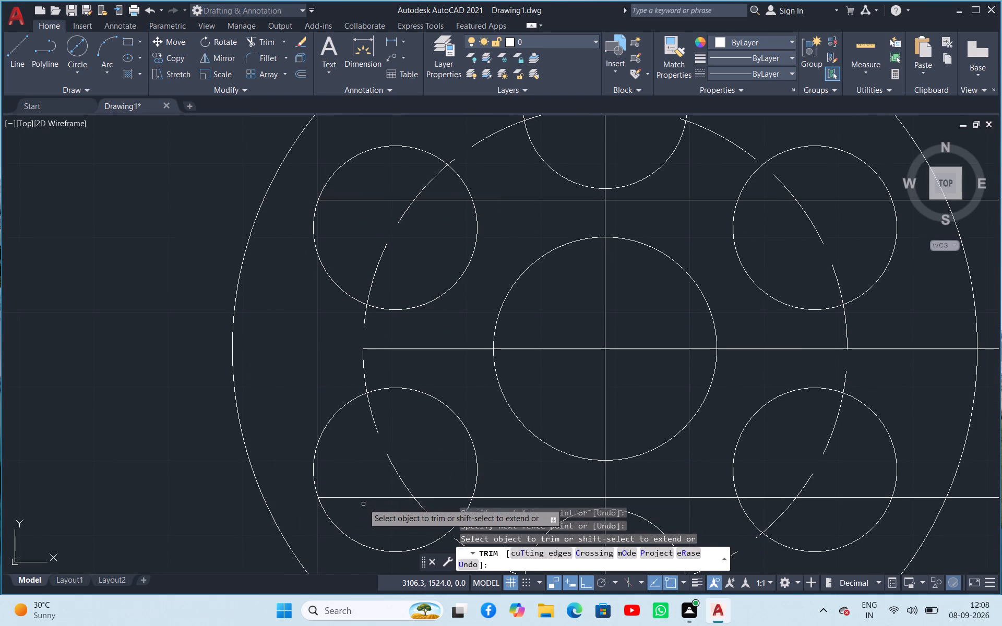
Trim the lower line from the lower-left hole to the vertical line, and the middle line between the dashed and central circles.
click(362, 498)
click(425, 497)
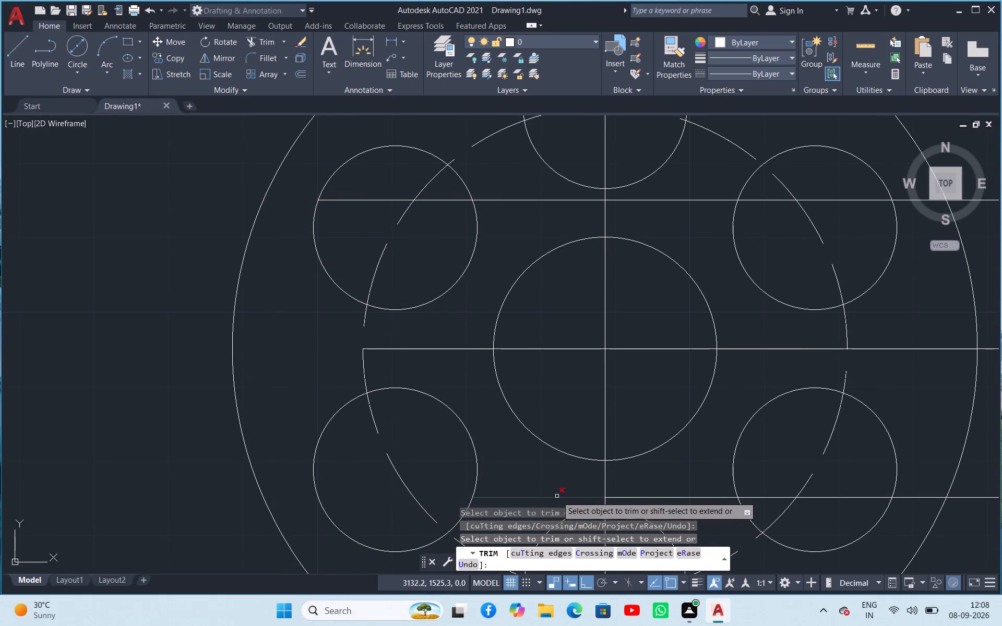
click(556, 496)
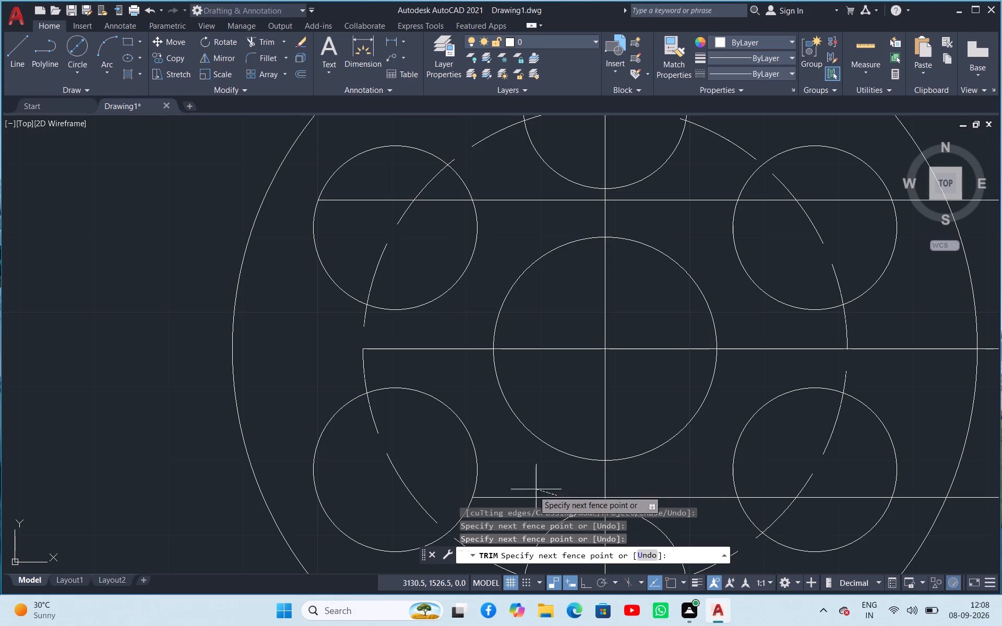
click(508, 503)
drag(449, 325, 426, 365)
click(421, 357)
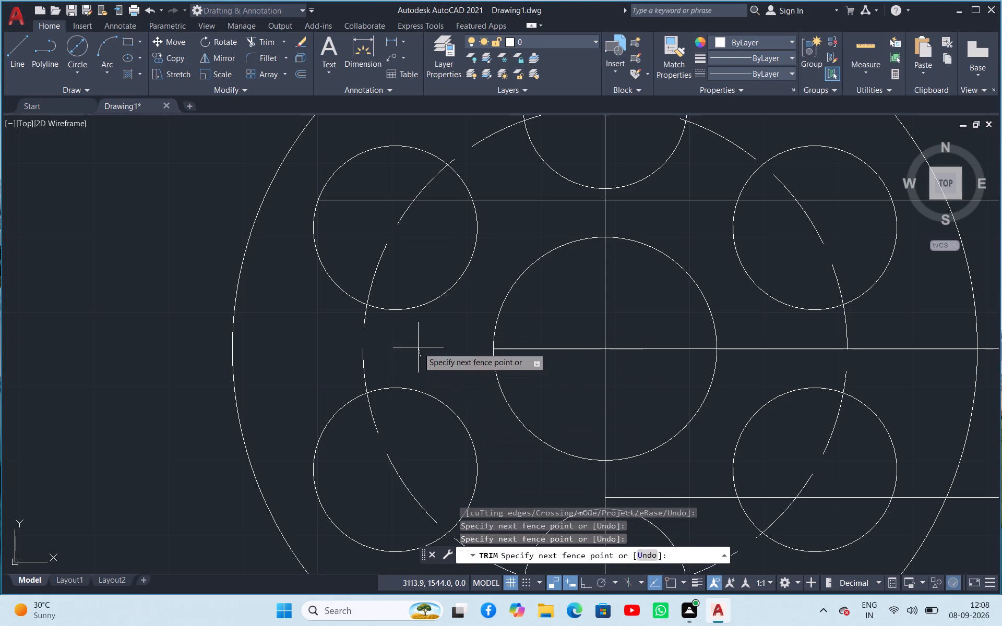
click(443, 345)
Trim the upper horizontal line through the upper-left hole and across to the edge of the upper-right hole.
click(419, 230)
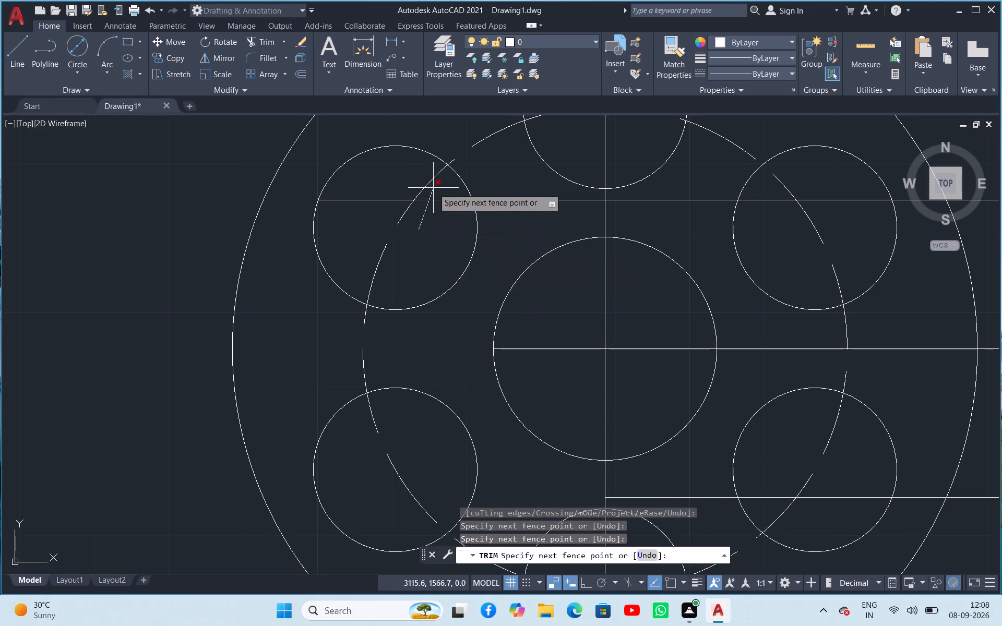
click(433, 188)
click(371, 187)
click(368, 214)
click(527, 180)
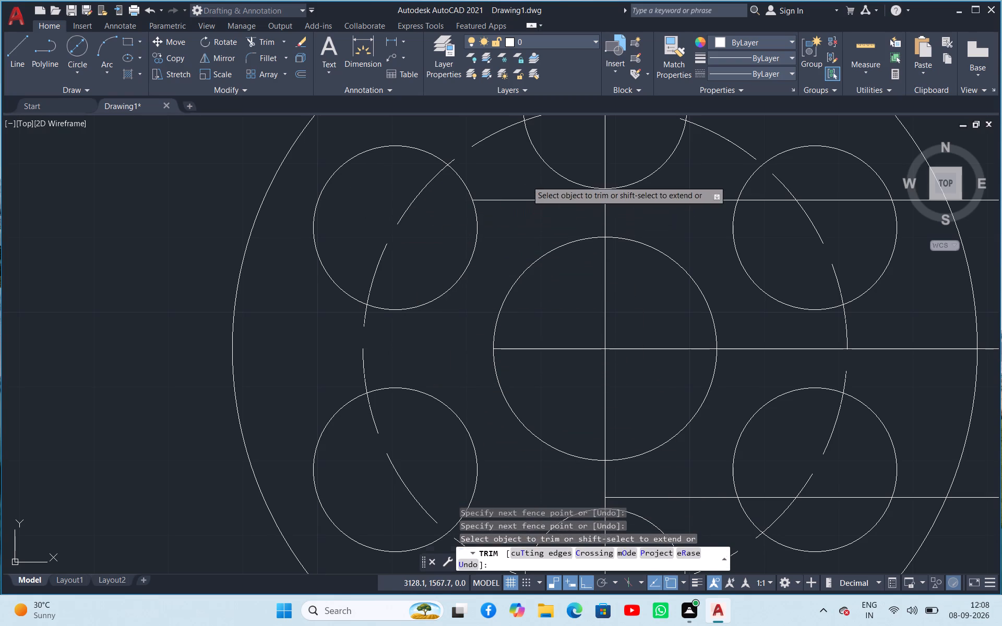
drag(531, 216, 532, 210)
click(674, 174)
click(674, 215)
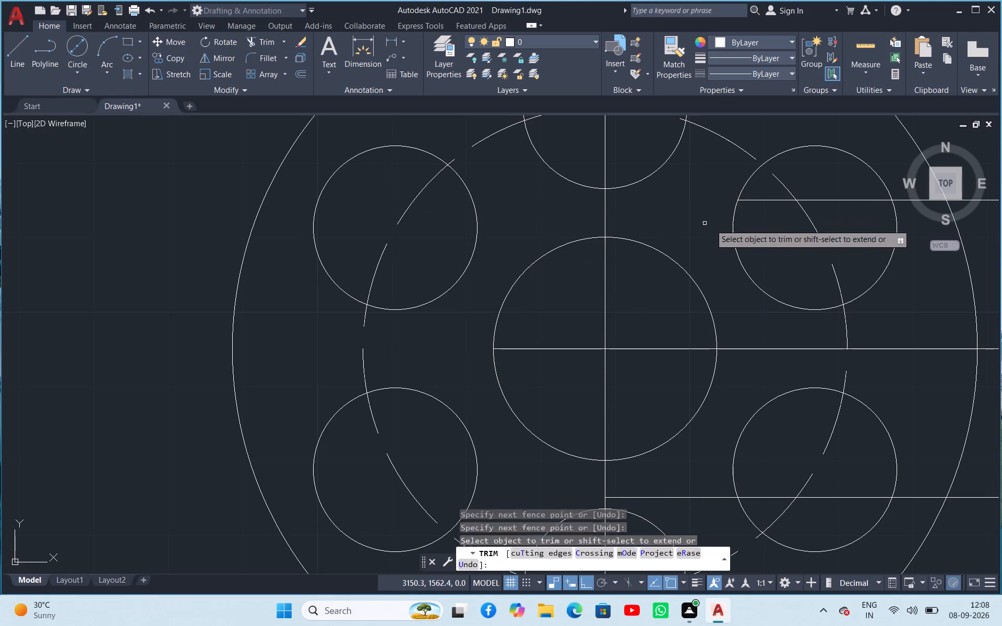
Trim the upper horizontal line through the upper-right hole and out to the outer circle.
click(776, 214)
click(770, 192)
click(836, 211)
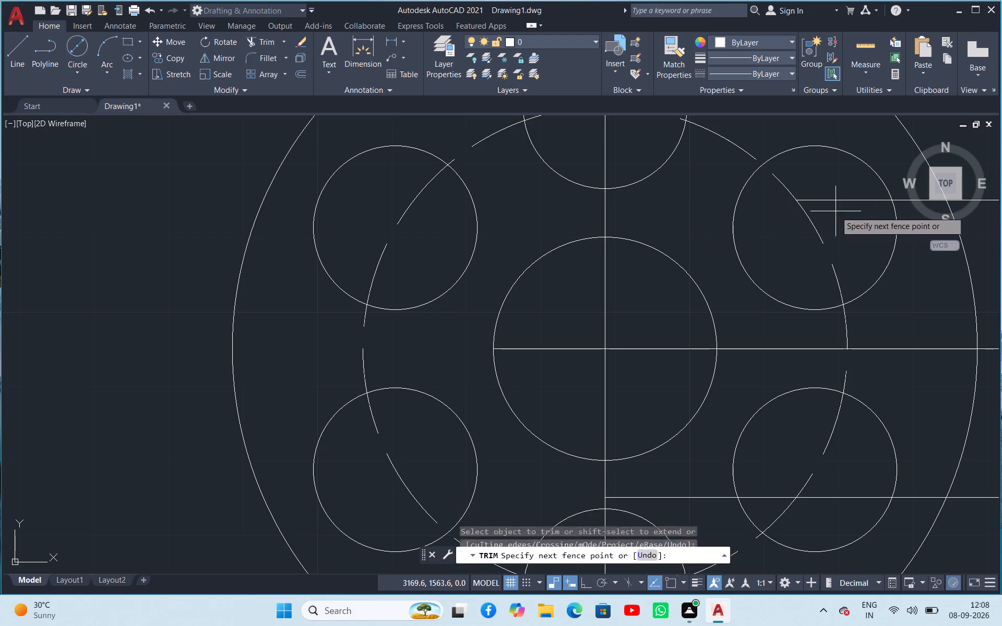
click(828, 188)
scroll(884, 271, up, 3)
scroll(881, 287, down, 5)
scroll(911, 294, up, 2)
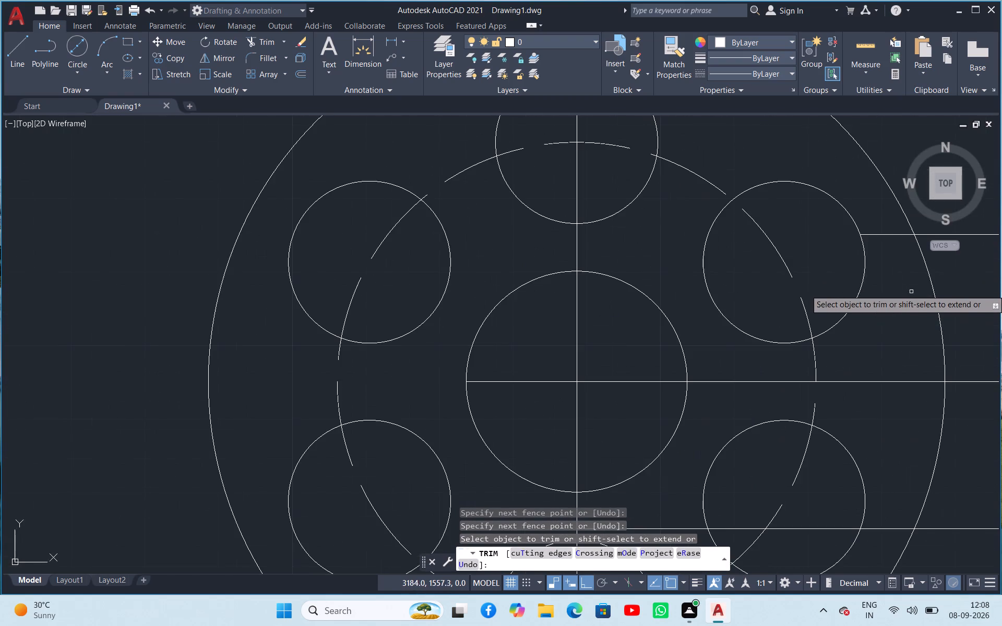
click(906, 263)
click(886, 220)
Trim the middle horizontal line from the right edge of the outer circle inward, including the part inside the central circle.
drag(886, 349, 890, 355)
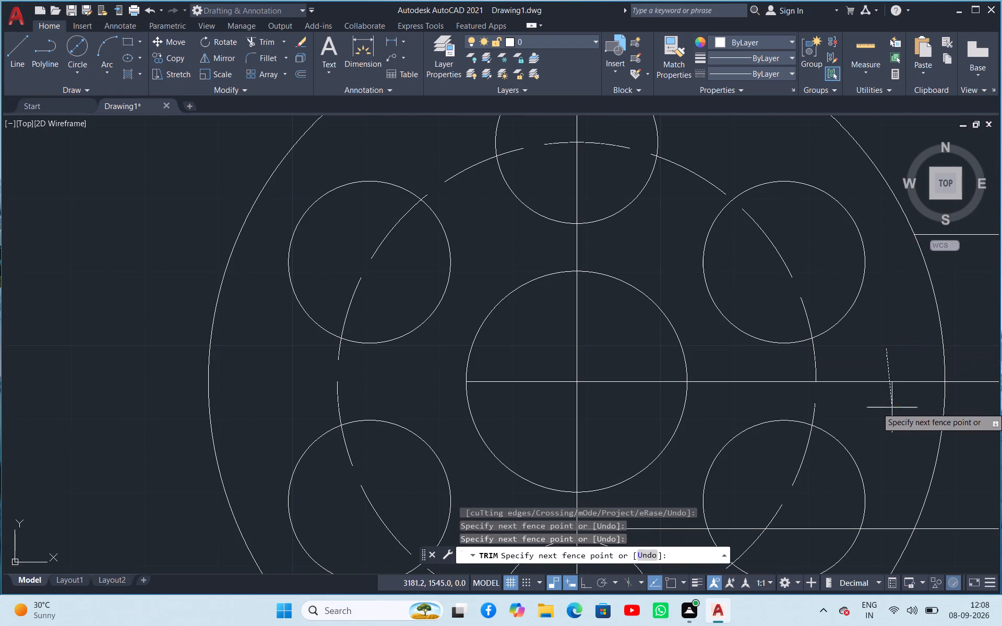
click(892, 414)
click(776, 370)
click(769, 401)
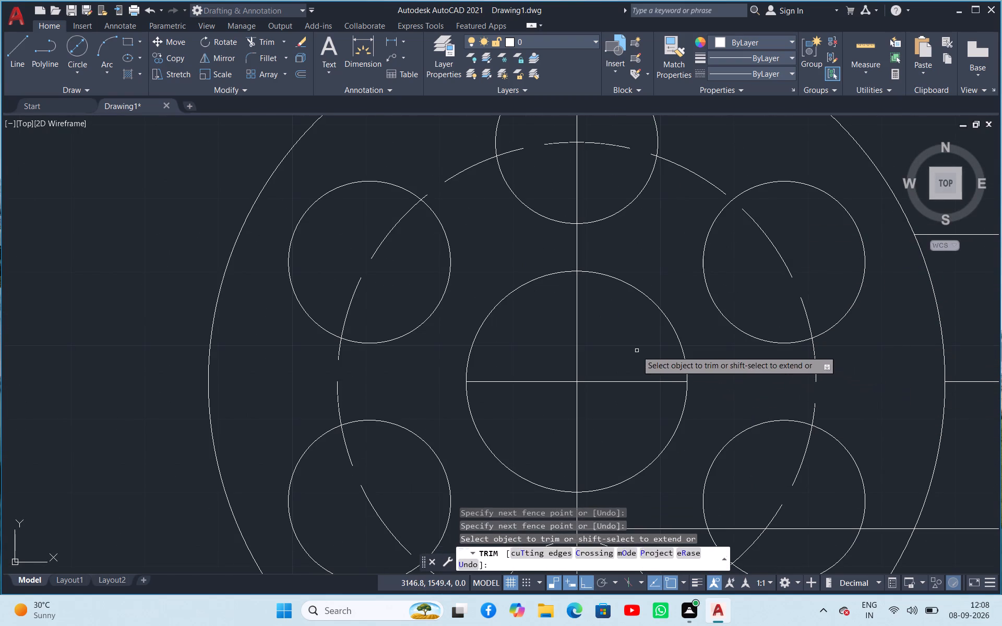
click(637, 351)
click(637, 404)
click(551, 355)
click(543, 400)
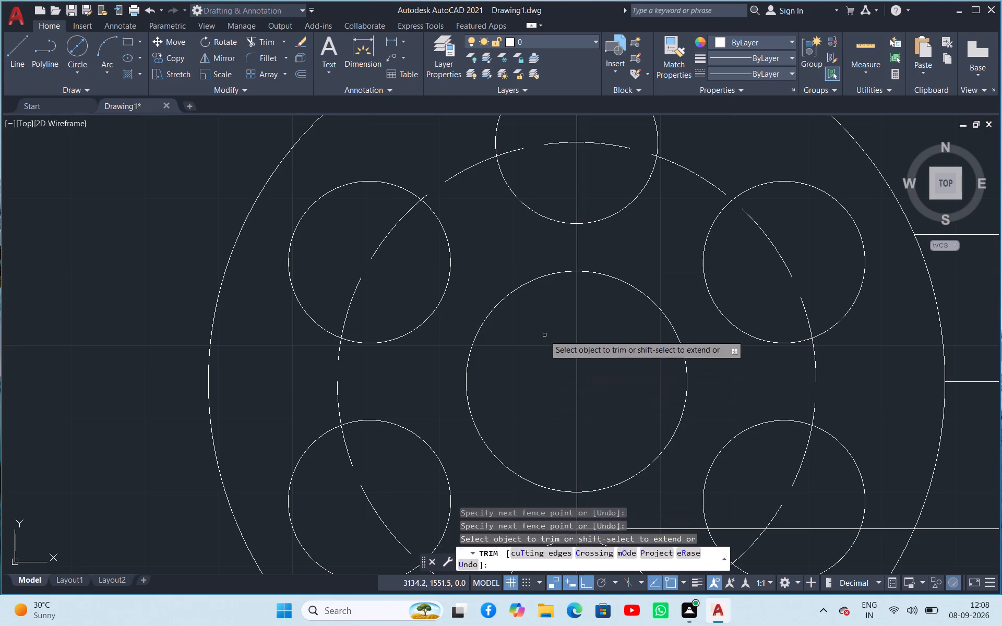
Trim the vertical construction line inside the central circle, through the bottom hole and below the outer circle.
click(545, 334)
click(620, 343)
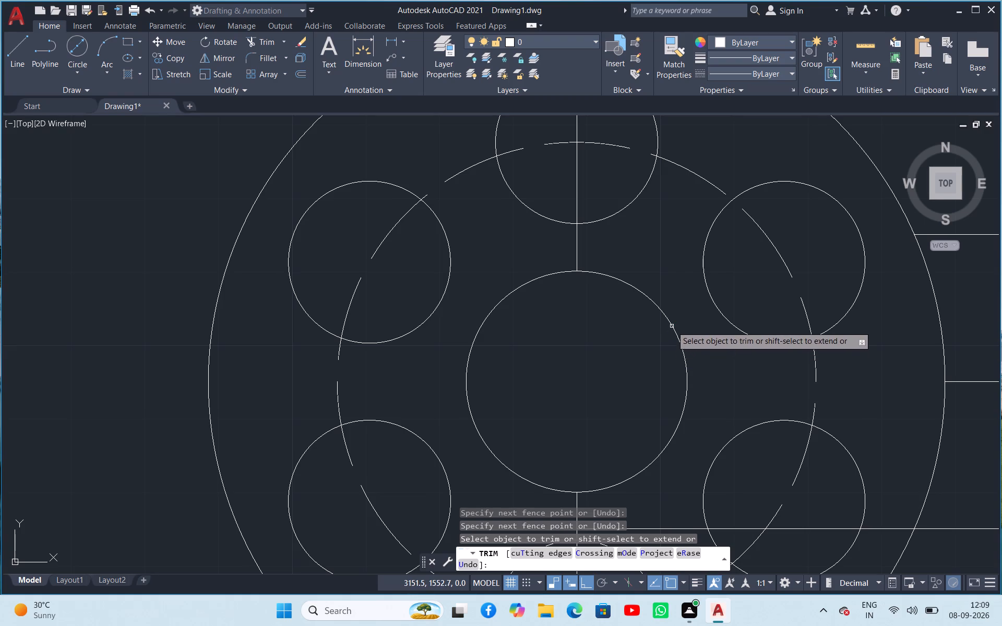
scroll(608, 320, up, 2)
scroll(607, 310, down, 7)
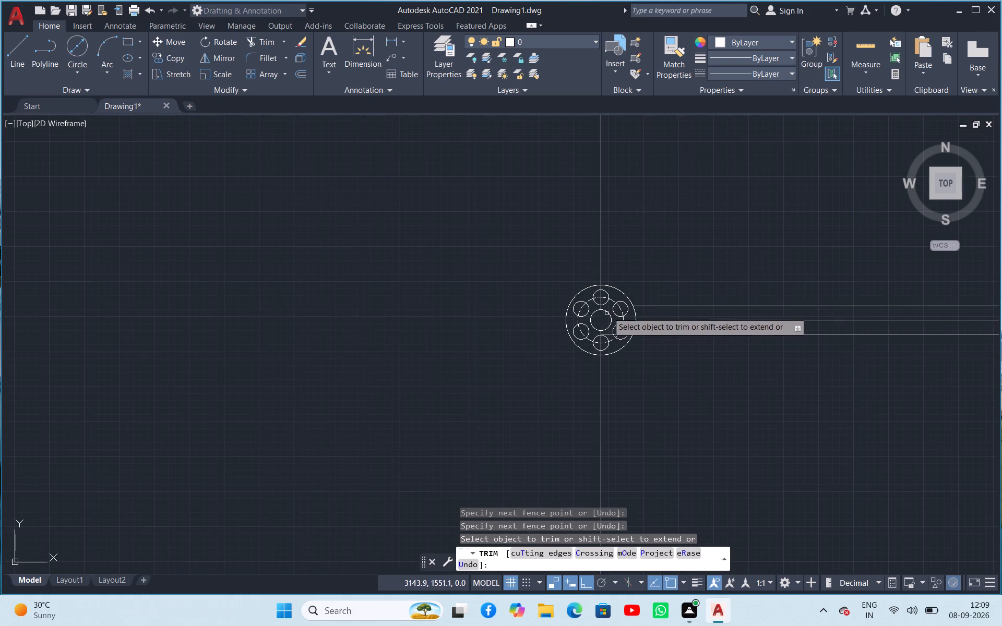
drag(634, 185, 704, 413)
scroll(627, 366, up, 3)
drag(549, 298, 510, 313)
drag(509, 287, 521, 292)
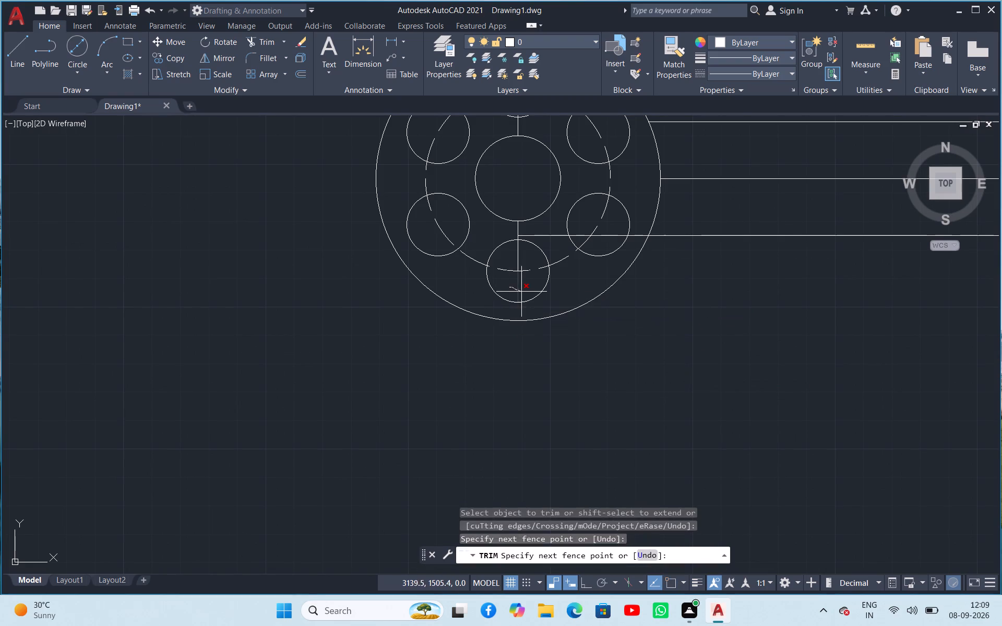
drag(521, 292, 523, 292)
drag(525, 252, 513, 254)
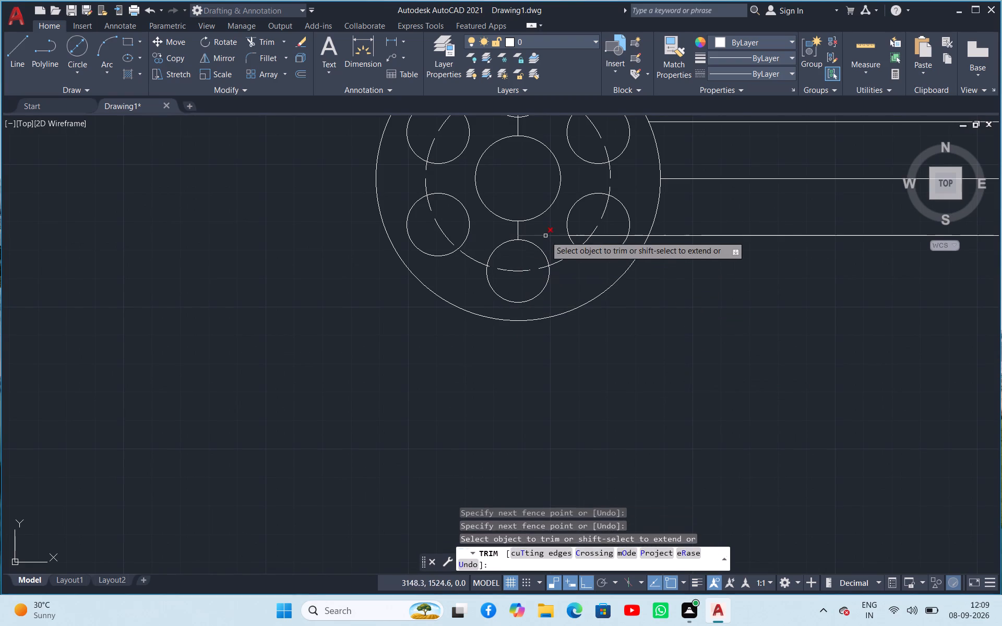
Trim the lower horizontal line beside the vertical line and the short vertical segment between the central circle and bottom hole.
drag(549, 233, 552, 240)
drag(540, 235, 523, 233)
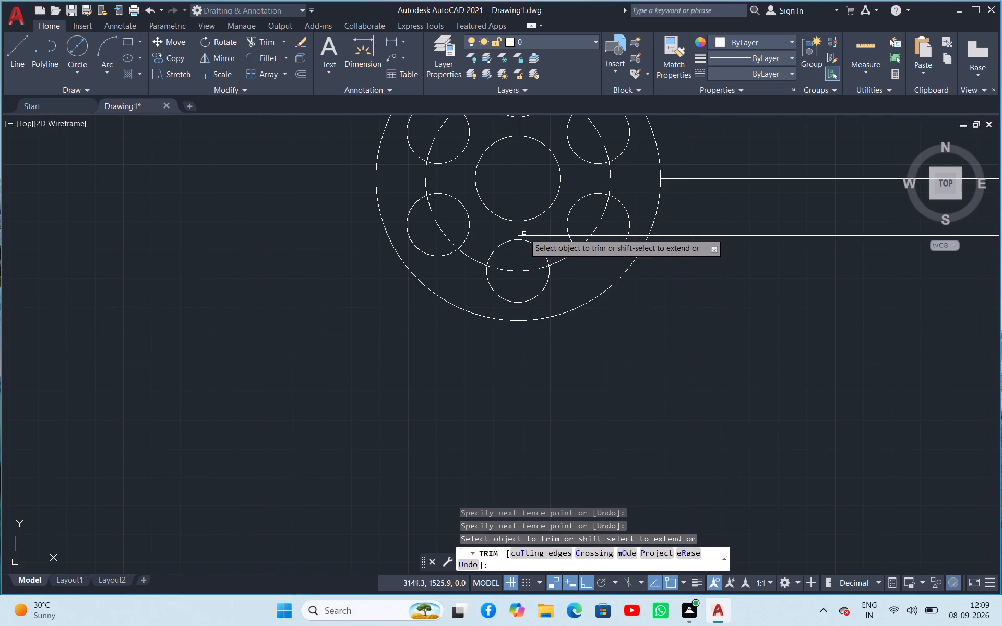
drag(523, 233, 511, 230)
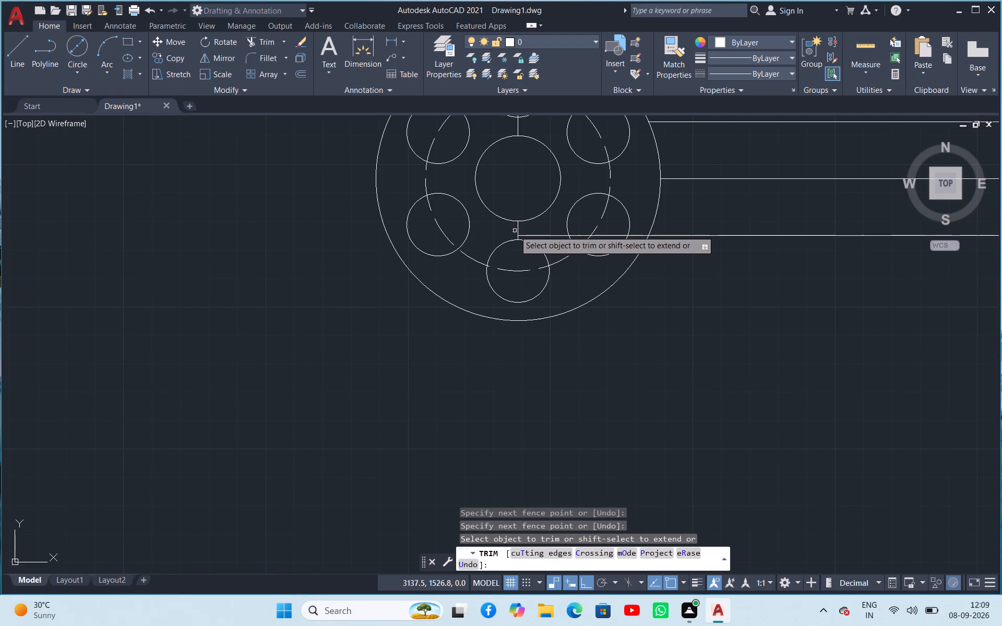
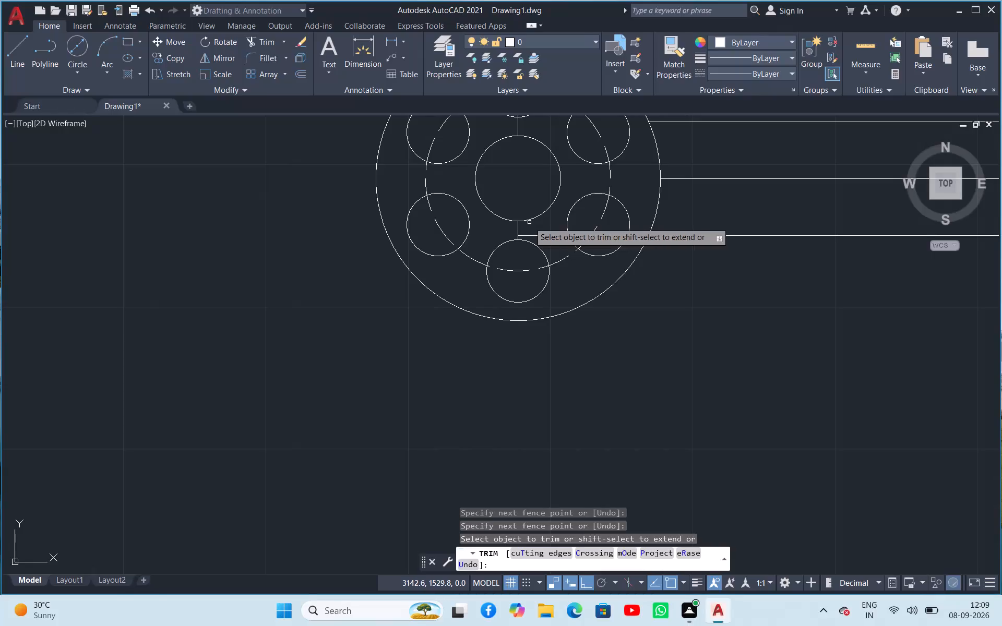
Trim the lower horizontal line out to the outer circle, through the lower-right hole, plus the short vertical segment above the bottom hole.
scroll(549, 233, up, 2)
drag(545, 218, 553, 248)
drag(523, 231, 460, 231)
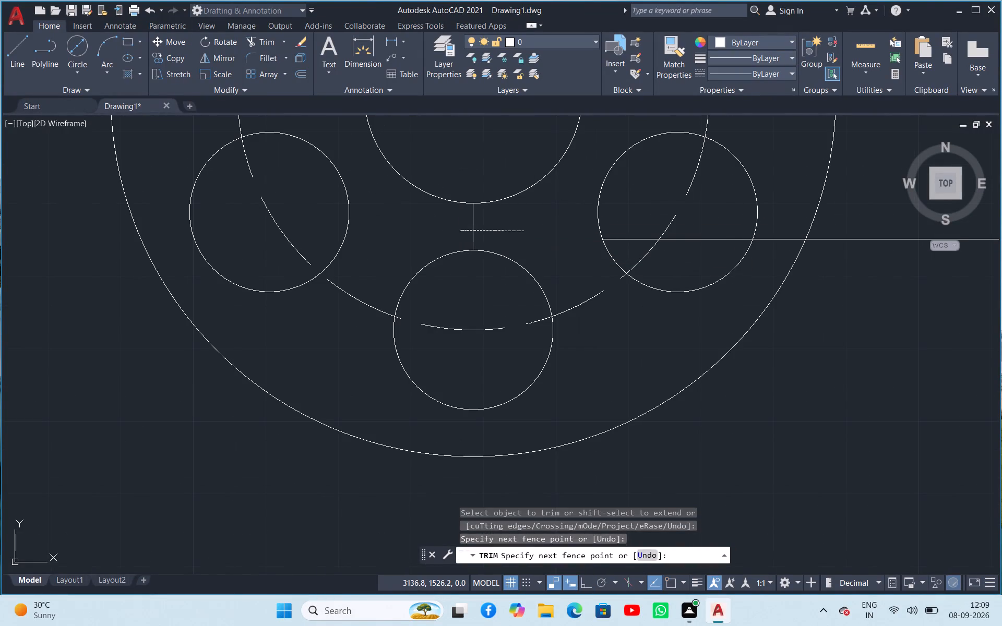
drag(633, 208, 626, 244)
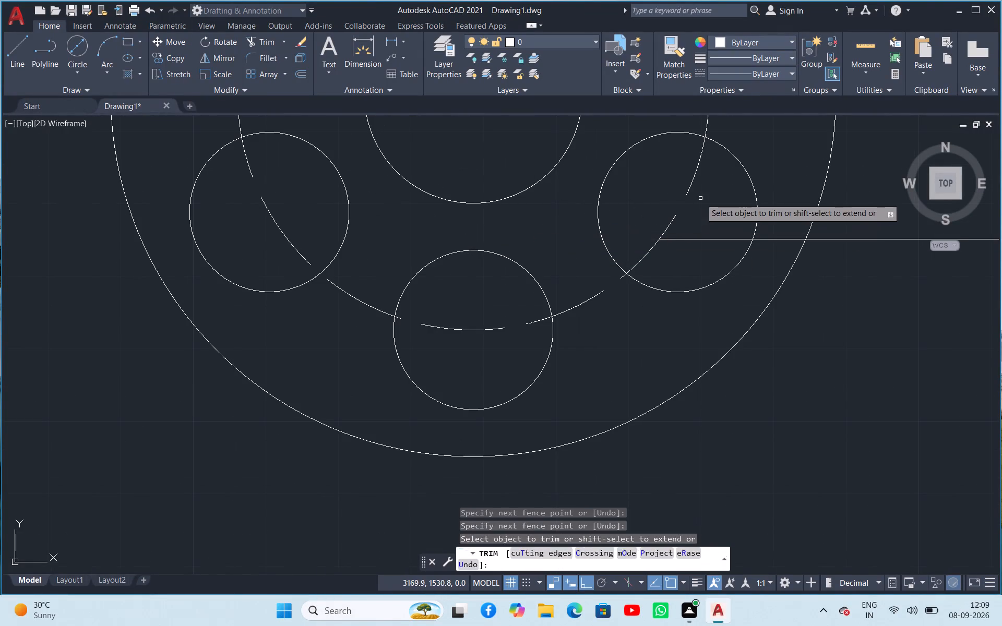
drag(700, 198, 698, 247)
drag(783, 204, 778, 252)
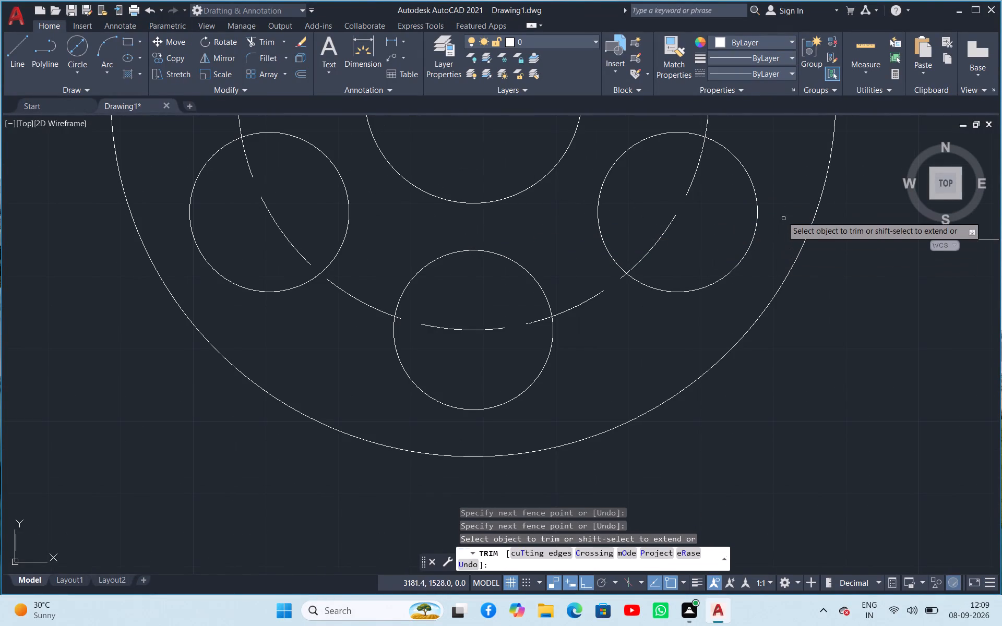
Trim the vertical construction line from the central circle up through the top hole to the outer circle.
scroll(770, 192, up, 2)
scroll(770, 192, down, 6)
scroll(764, 161, up, 2)
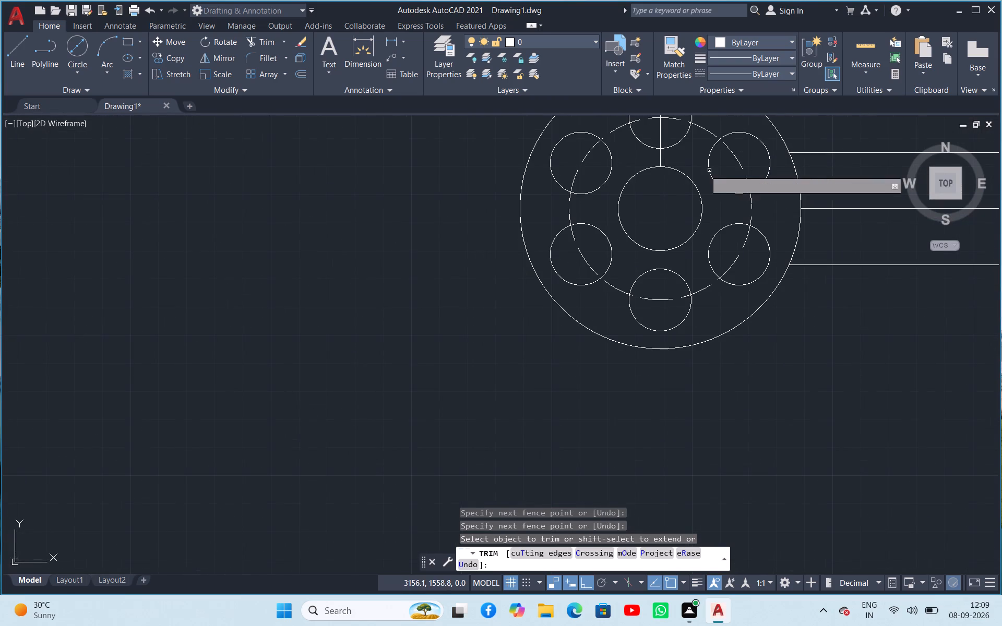
drag(672, 158, 655, 162)
drag(664, 135, 653, 135)
scroll(657, 134, up, 2)
scroll(657, 134, down, 6)
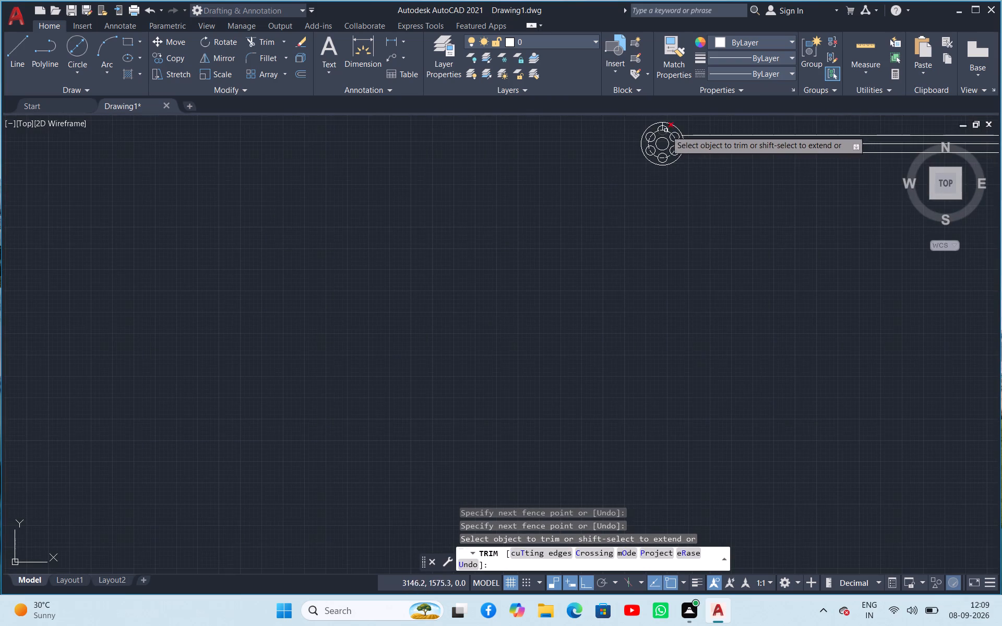
scroll(672, 117, up, 5)
drag(637, 147, 618, 147)
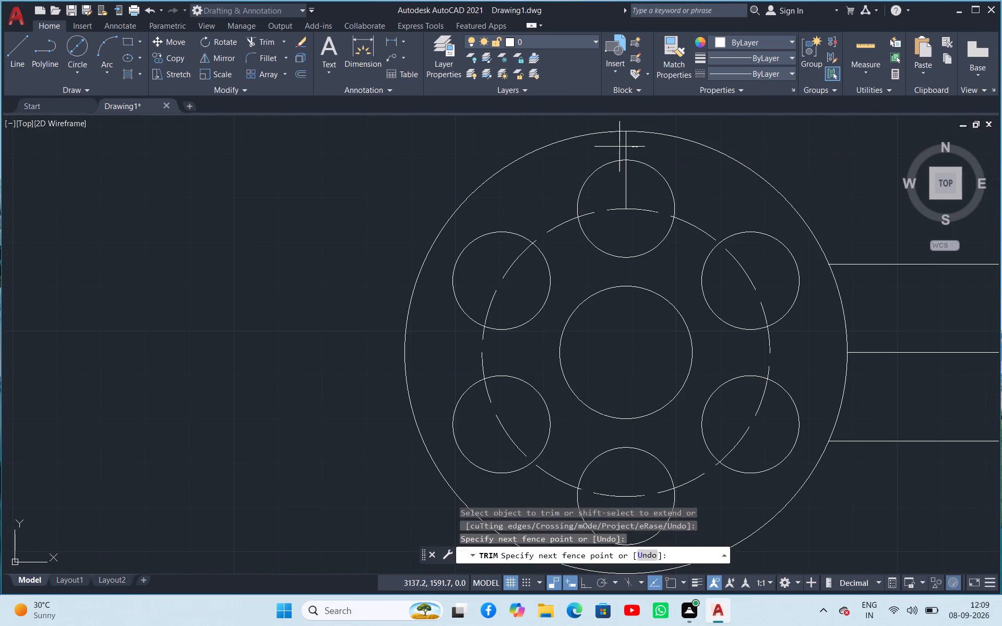
drag(618, 147, 616, 147)
drag(637, 180, 620, 189)
scroll(620, 189, up, 2)
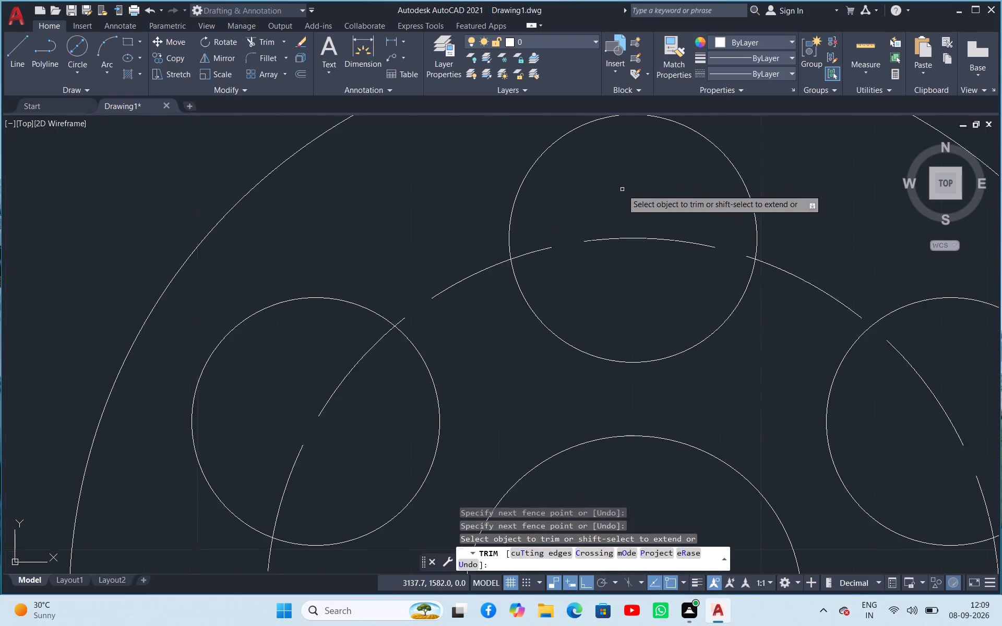
scroll(625, 190, down, 6)
scroll(802, 300, up, 2)
scroll(803, 300, down, 1)
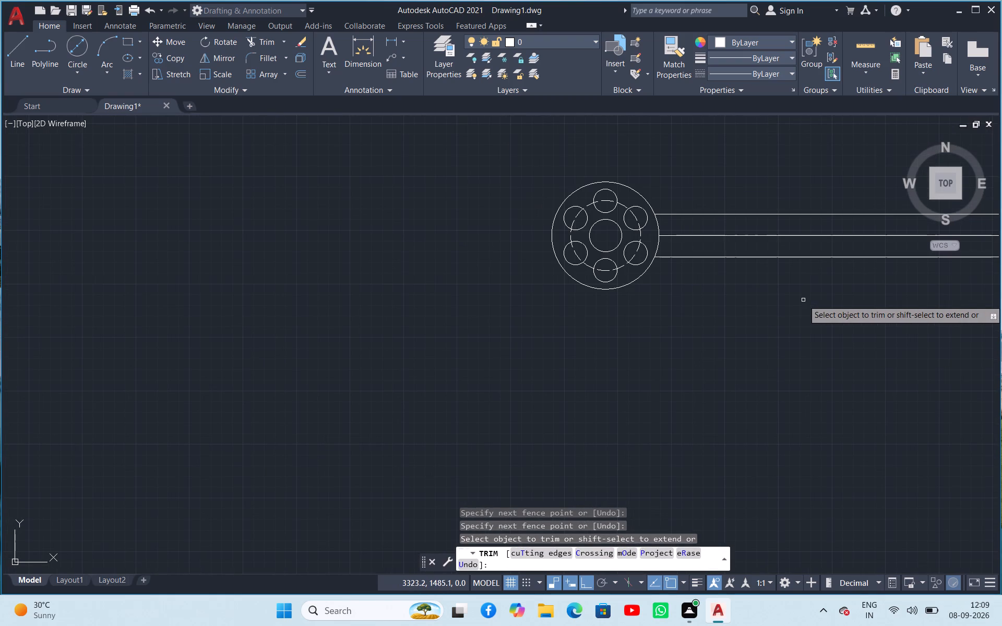
key(Escape)
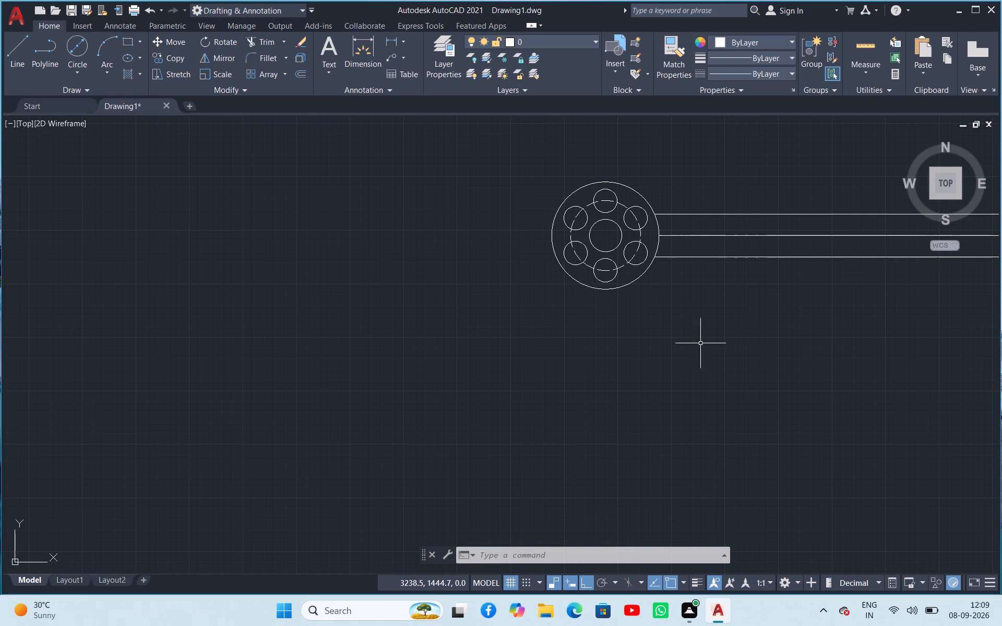
Draw a circle of radius 145 concentric with the central circle.
click(77, 67)
click(90, 100)
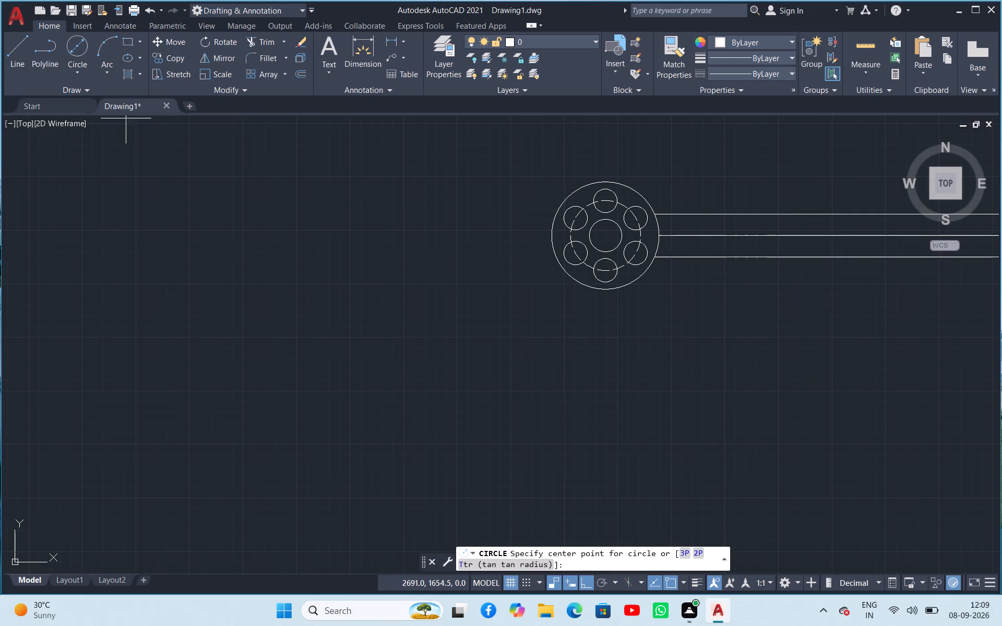
scroll(711, 185, up, 2)
scroll(706, 197, down, 2)
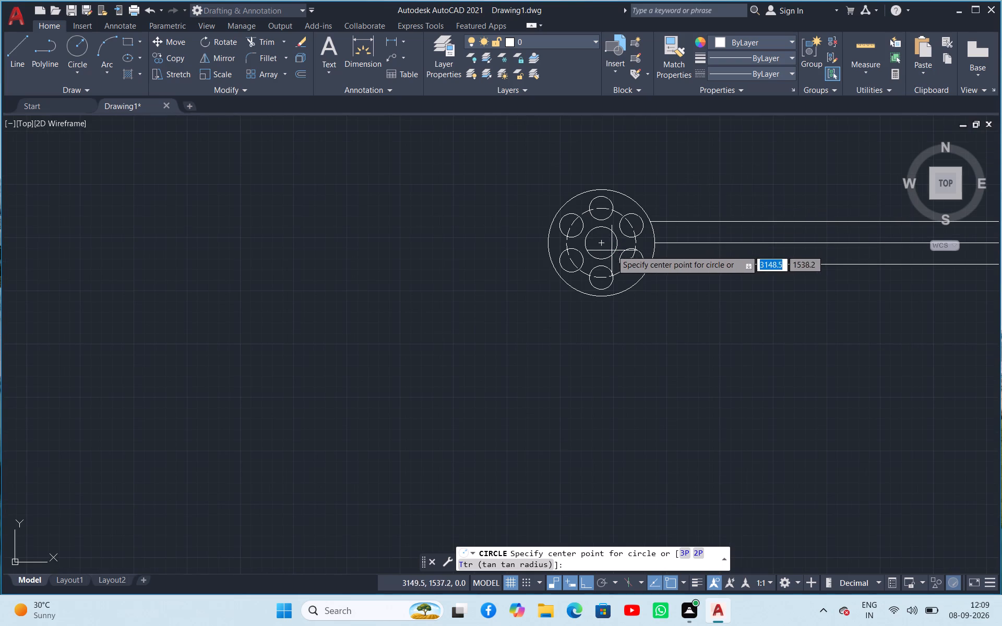
click(604, 243)
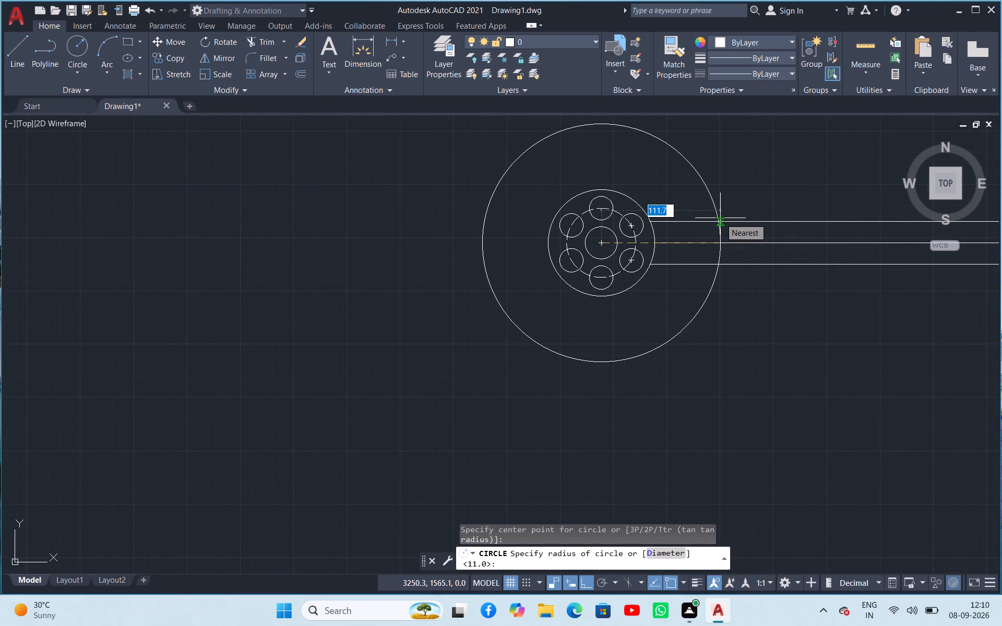
key(1)
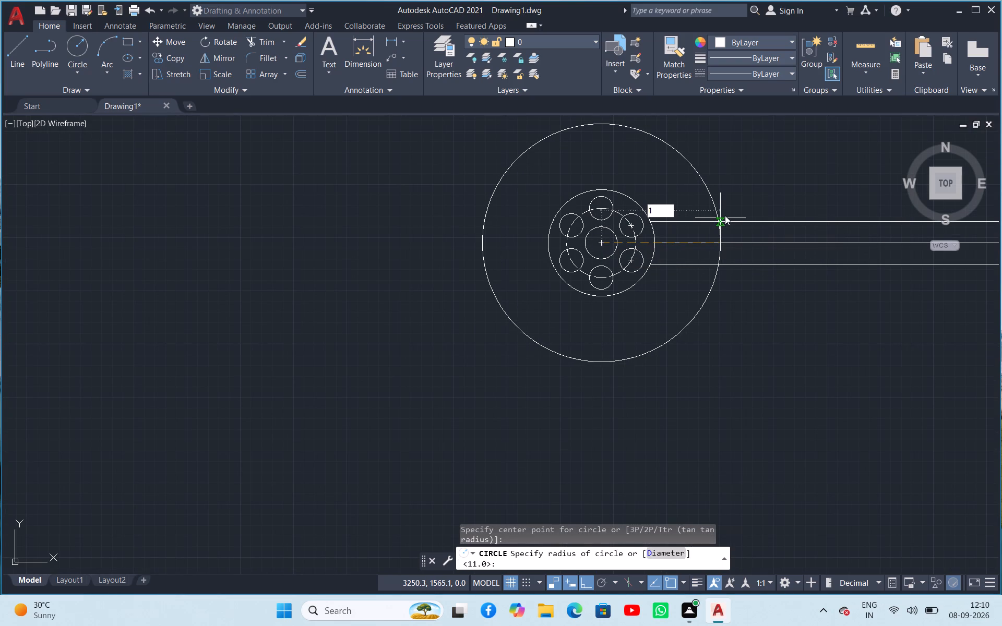
key(4)
key(5)
key(Return)
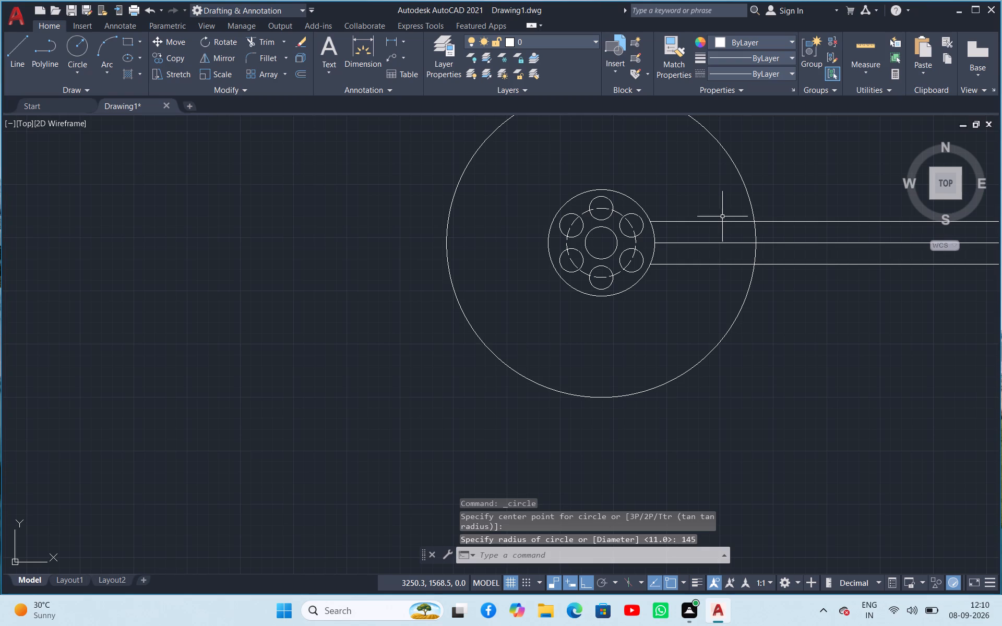
Draw a second large concentric circle of radius 124 about the same centre.
key(space)
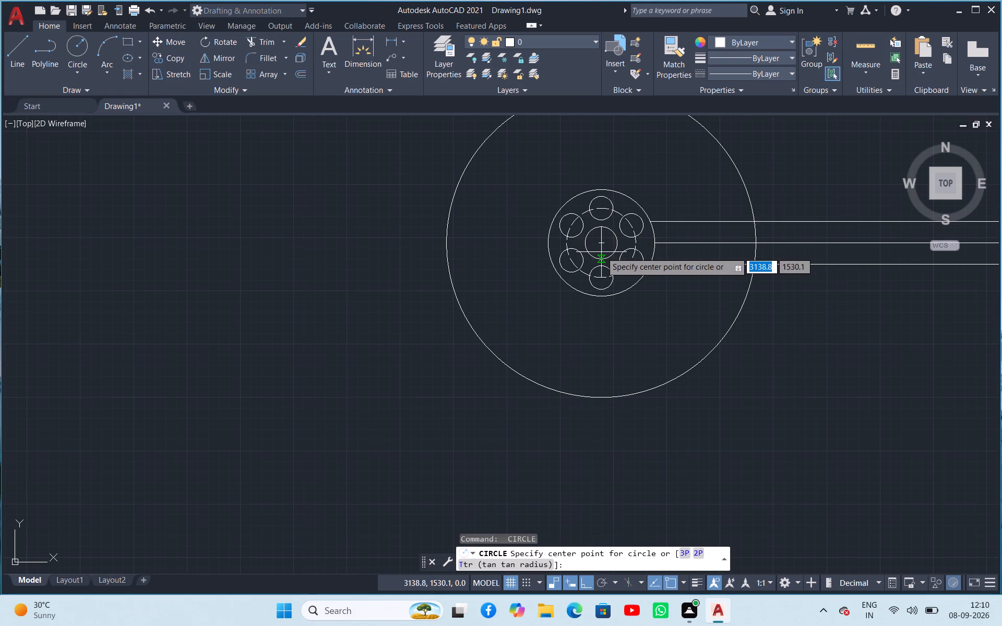
click(604, 245)
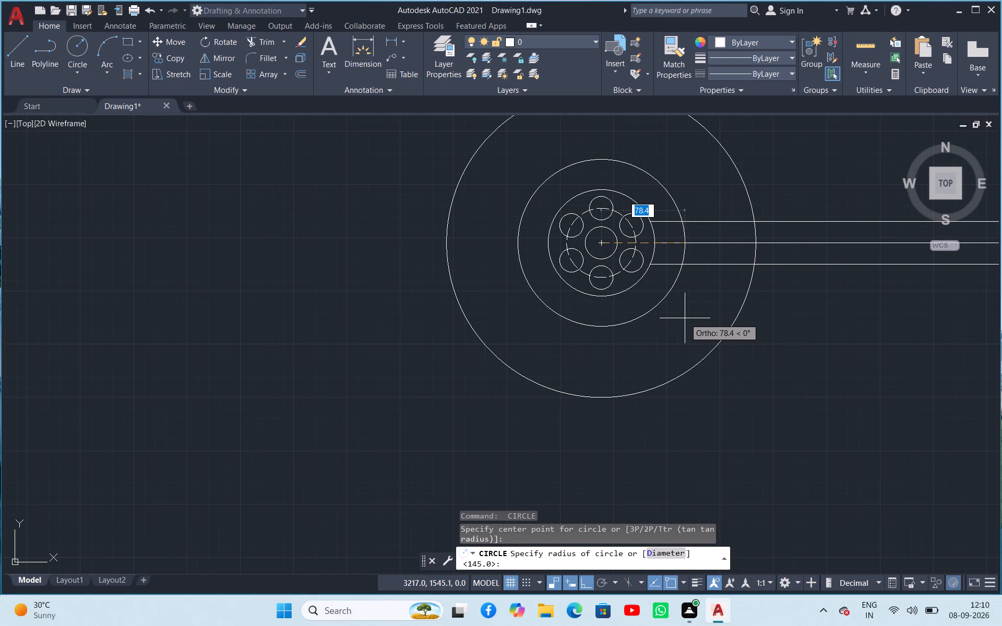
text(124)
key(Return)
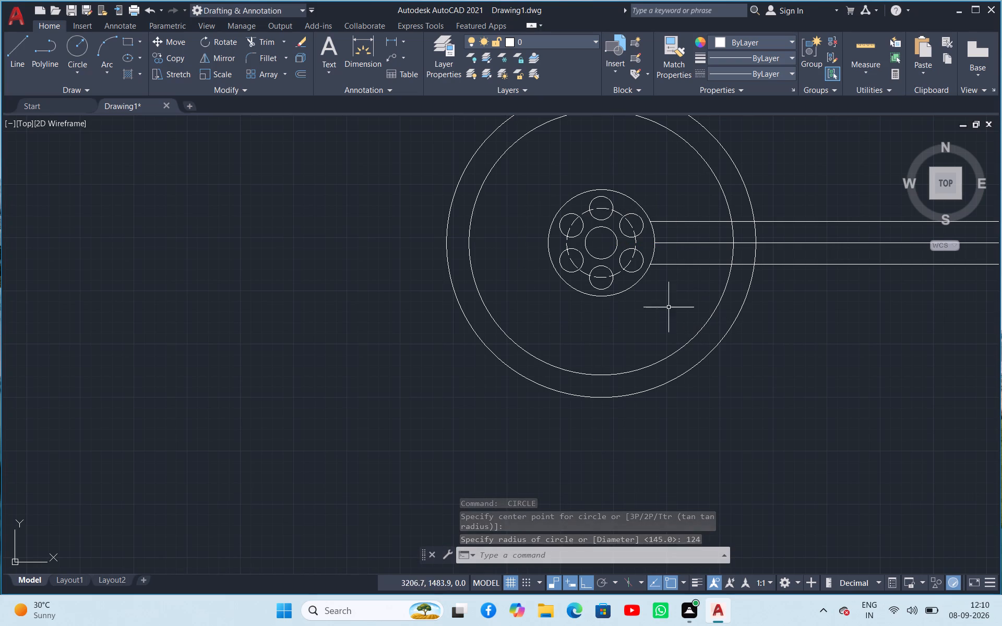
Draw a concentric circle of radius 135 between the two large circles.
click(69, 47)
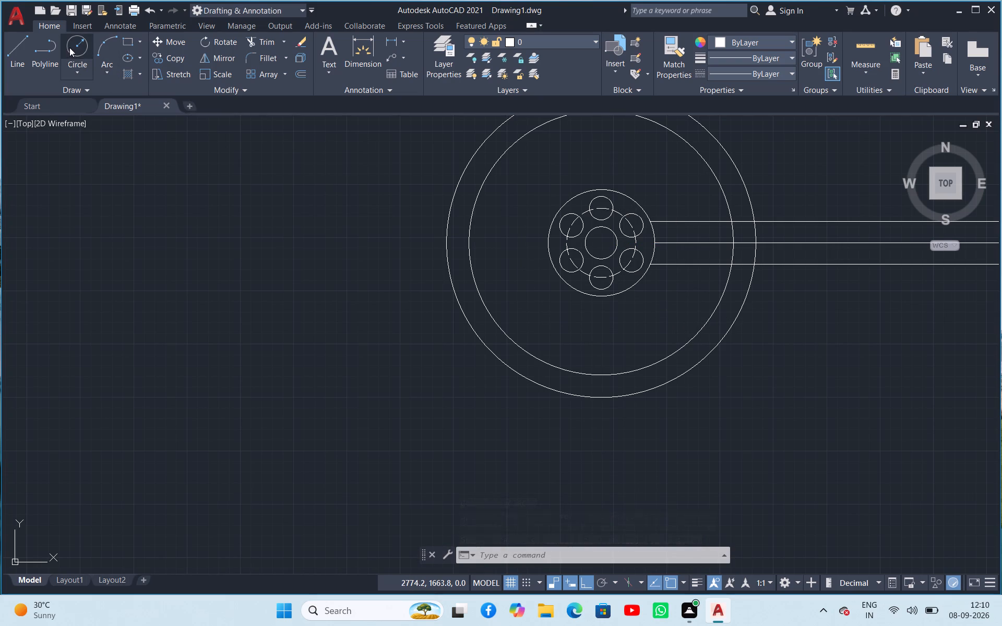
click(603, 246)
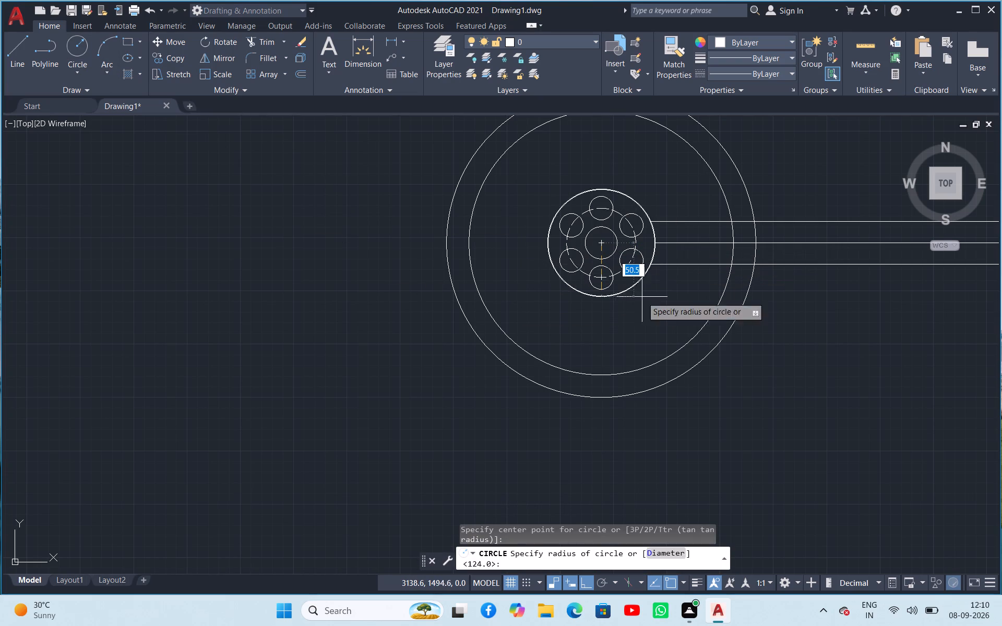
text(135)
key(Return)
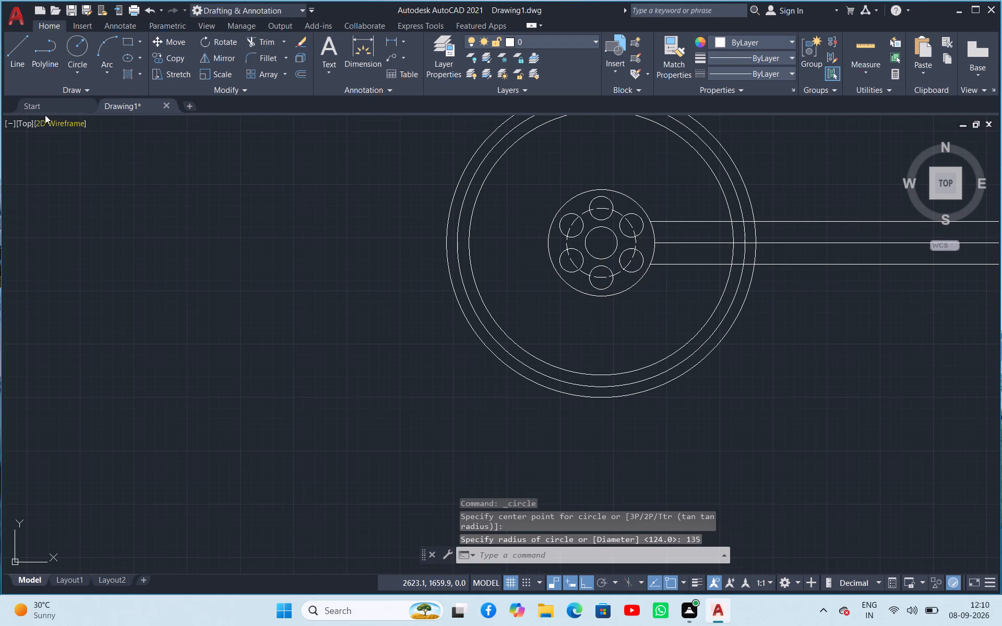
Set the linetype of the radius 135 circle to the dashed ACAD_ISO02W100.
click(732, 182)
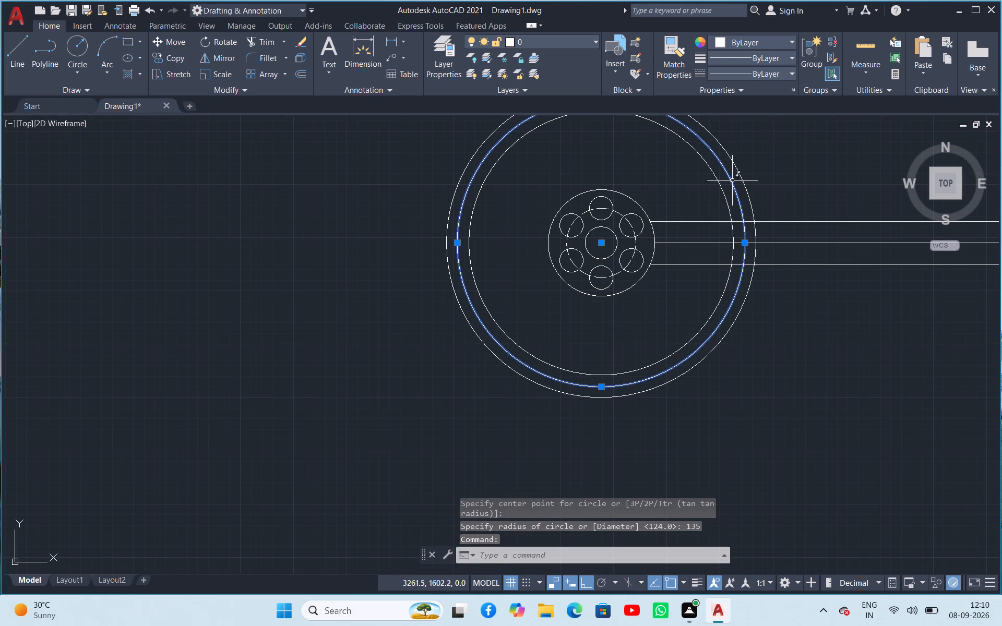
click(747, 72)
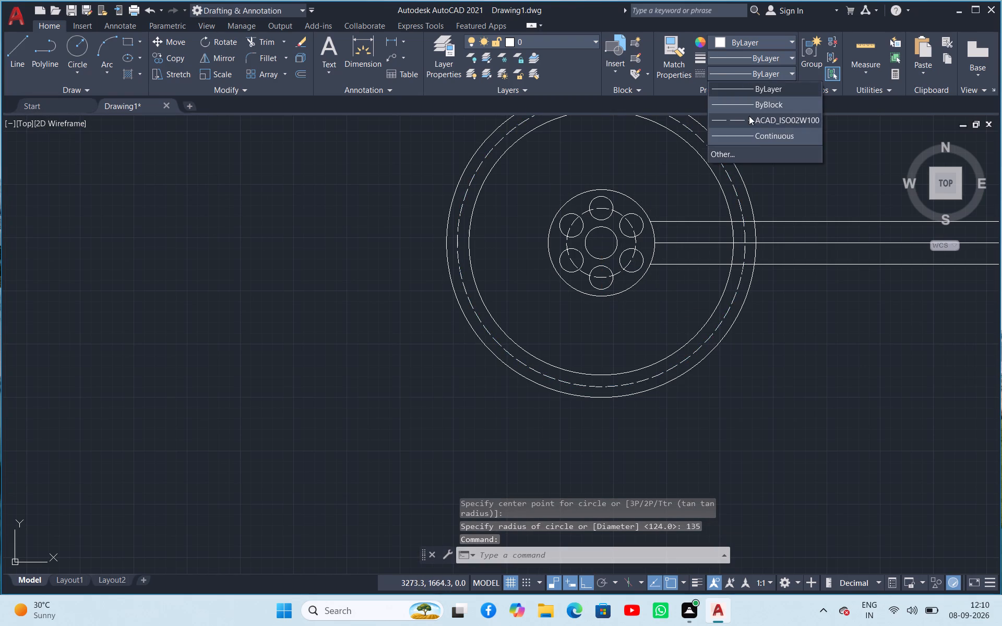
click(751, 119)
key(Escape)
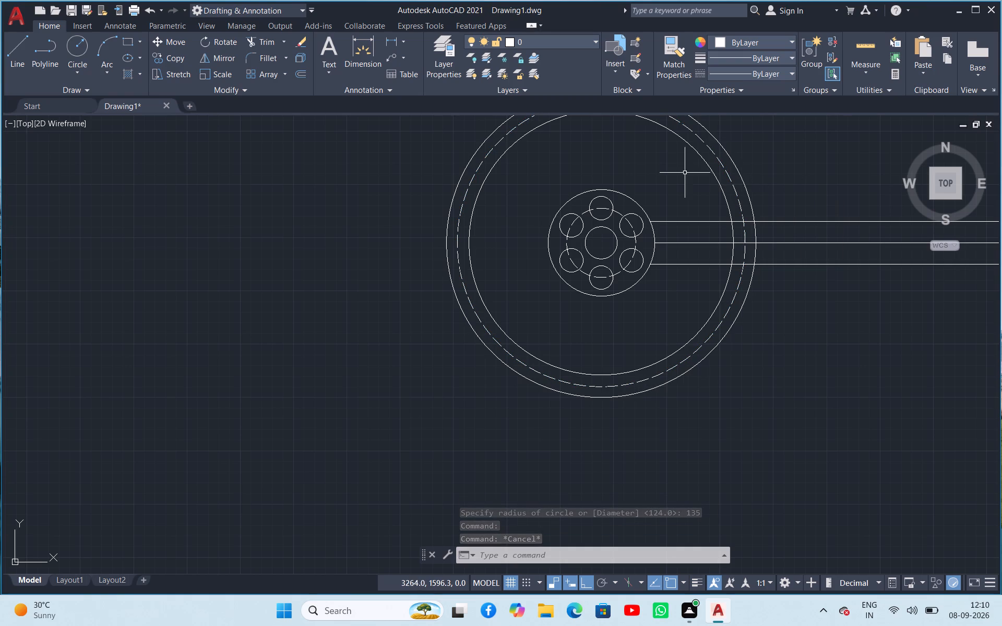
Draw a line about 179 long from the common centre at an angle of 37 degrees.
click(25, 44)
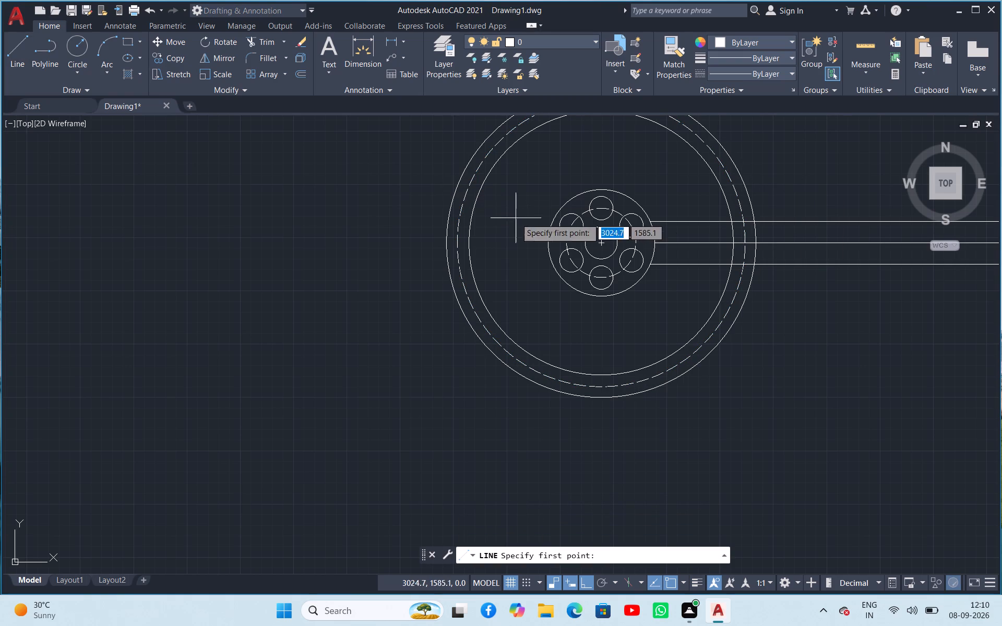
click(600, 245)
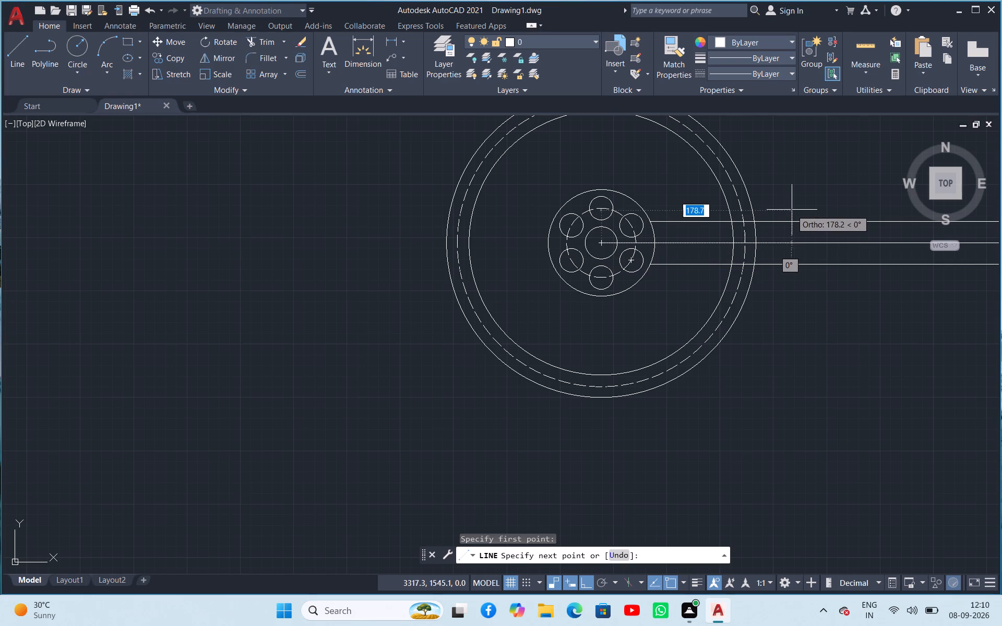
key(Tab)
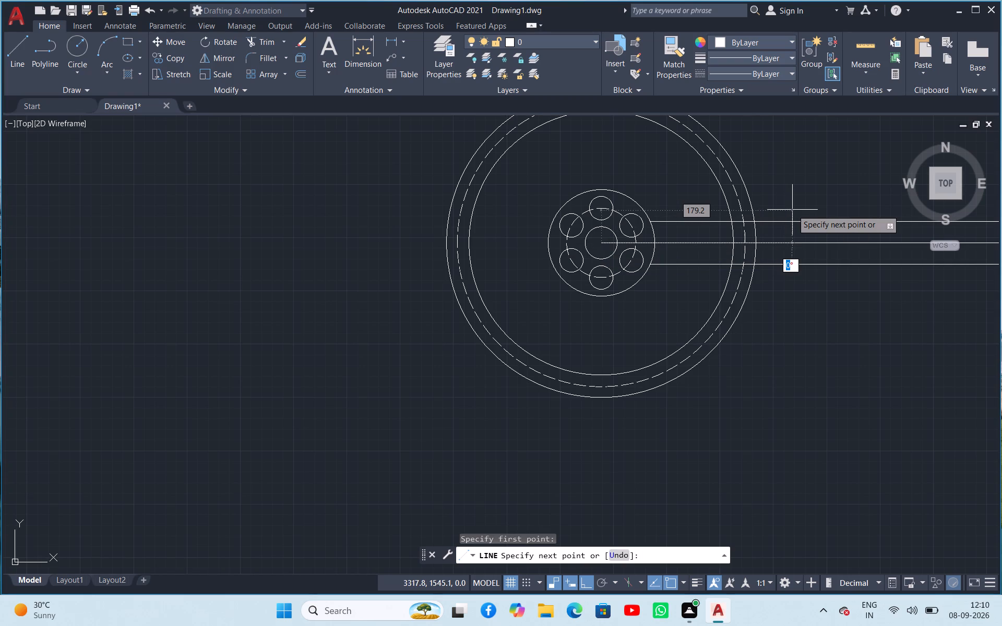
text(37)
key(Return)
key(Escape)
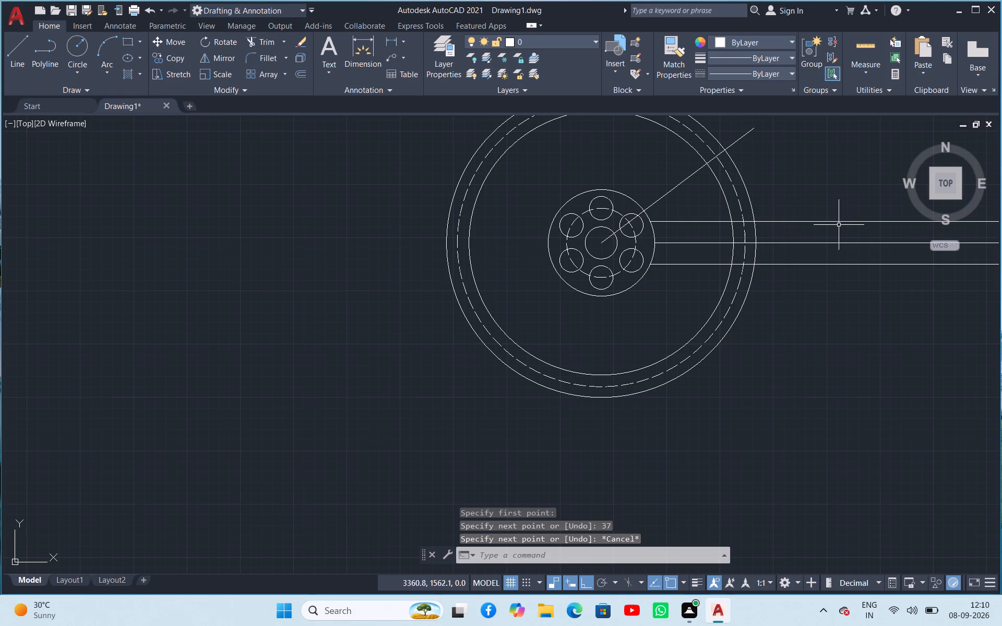
Trim the three large circles, keeping only their arcs between the angled line and the lower horizontal line.
click(245, 42)
drag(628, 164, 725, 139)
right_click(393, 200)
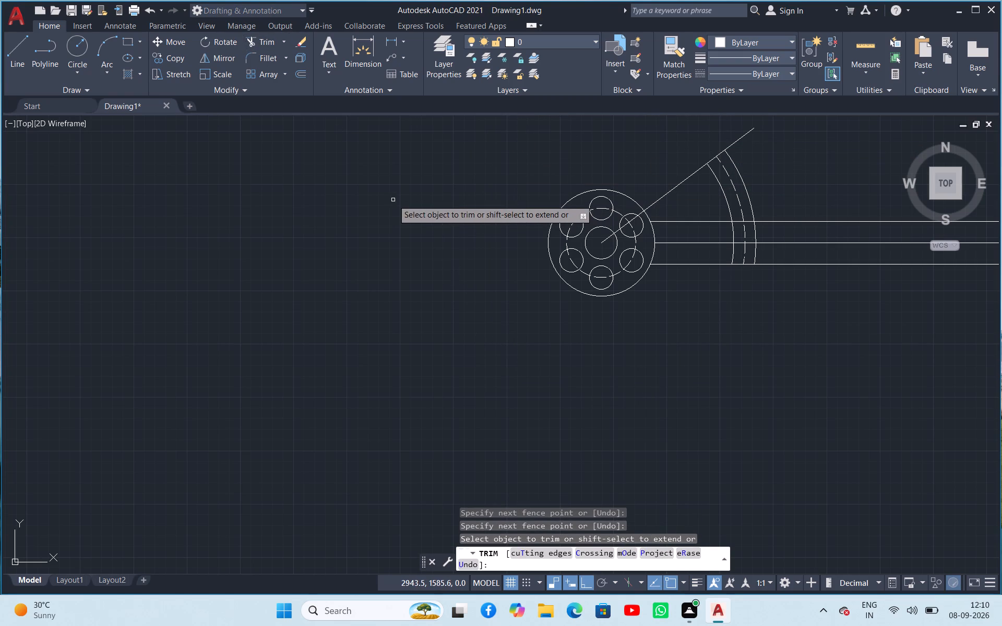
click(435, 209)
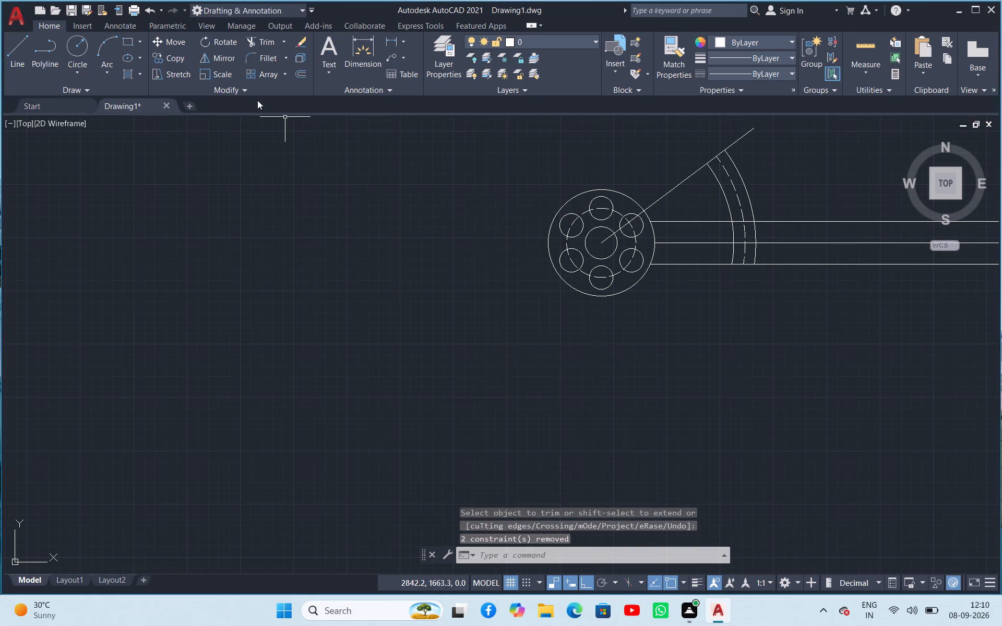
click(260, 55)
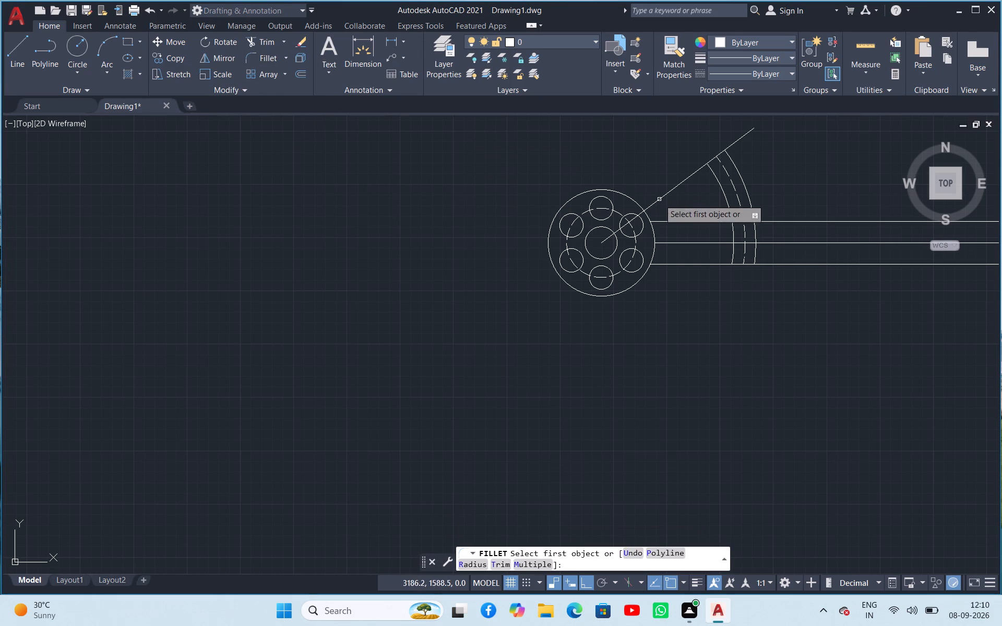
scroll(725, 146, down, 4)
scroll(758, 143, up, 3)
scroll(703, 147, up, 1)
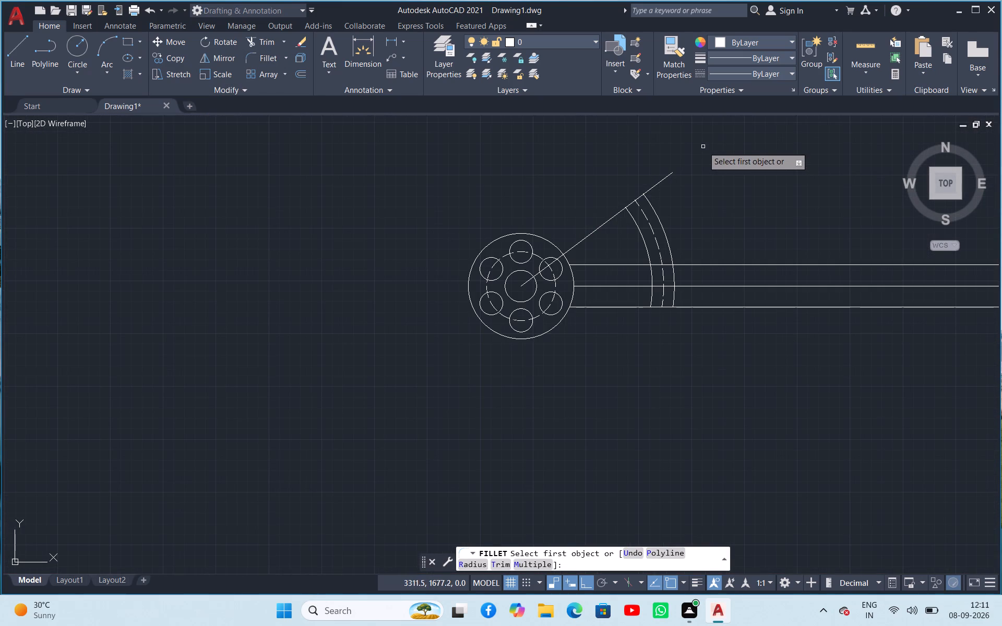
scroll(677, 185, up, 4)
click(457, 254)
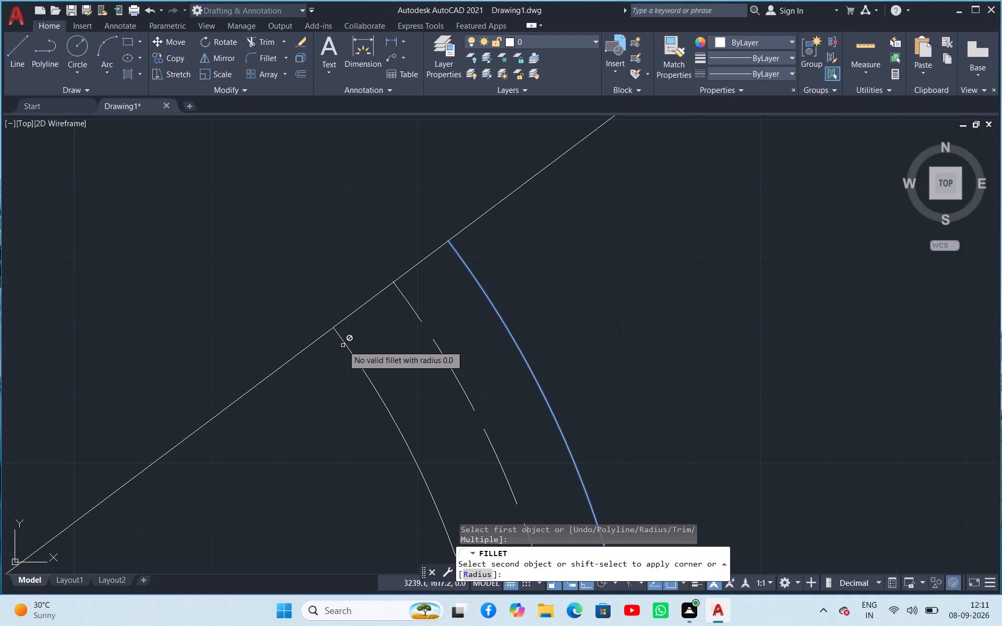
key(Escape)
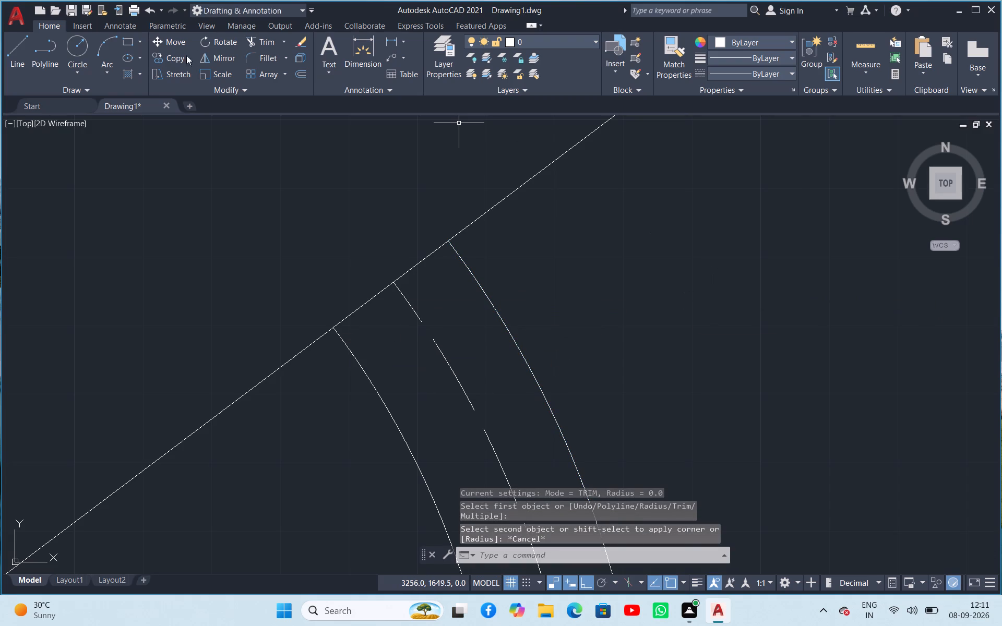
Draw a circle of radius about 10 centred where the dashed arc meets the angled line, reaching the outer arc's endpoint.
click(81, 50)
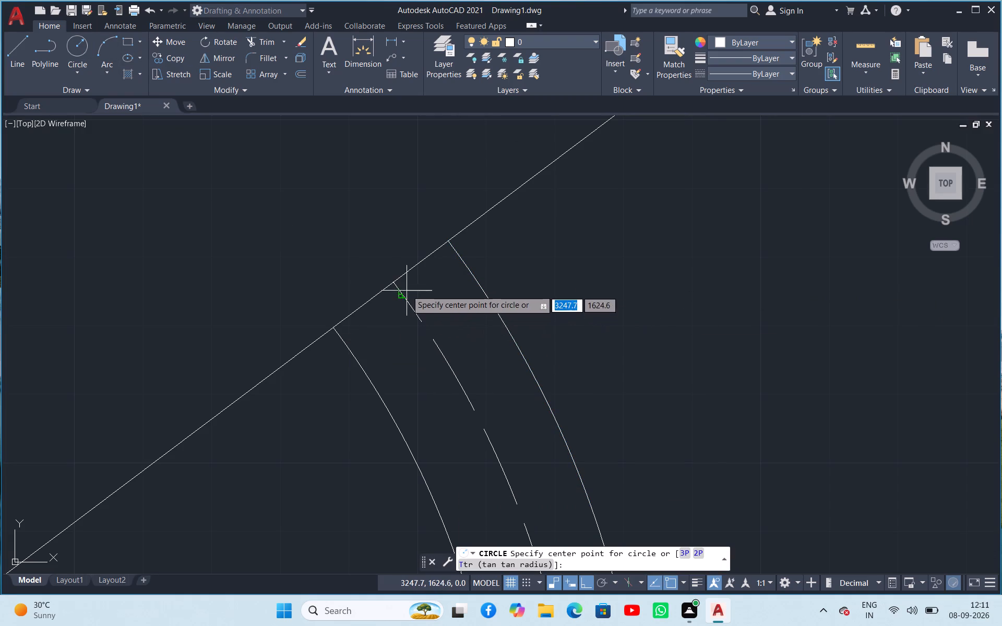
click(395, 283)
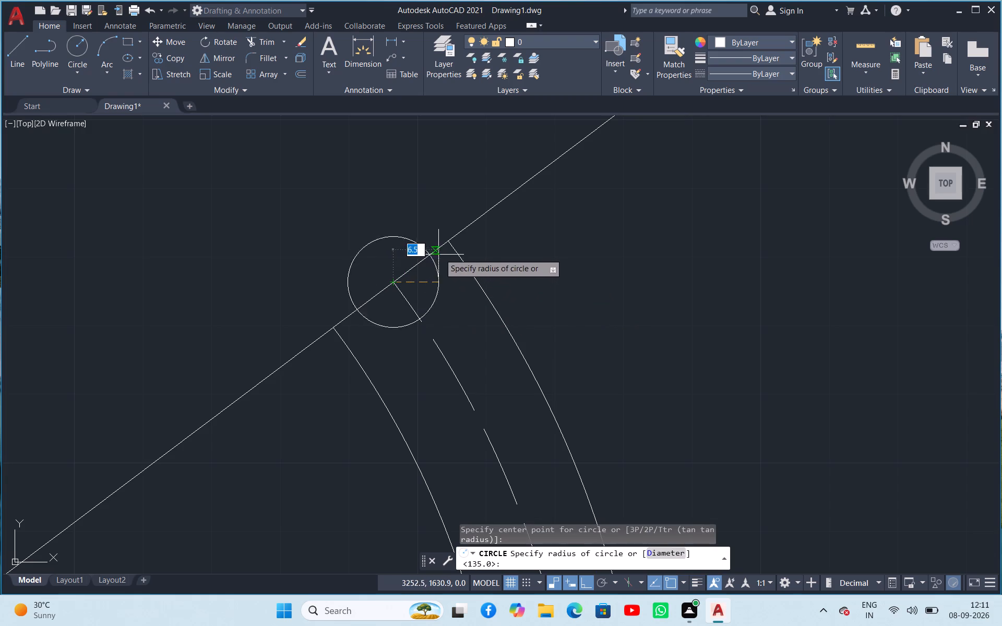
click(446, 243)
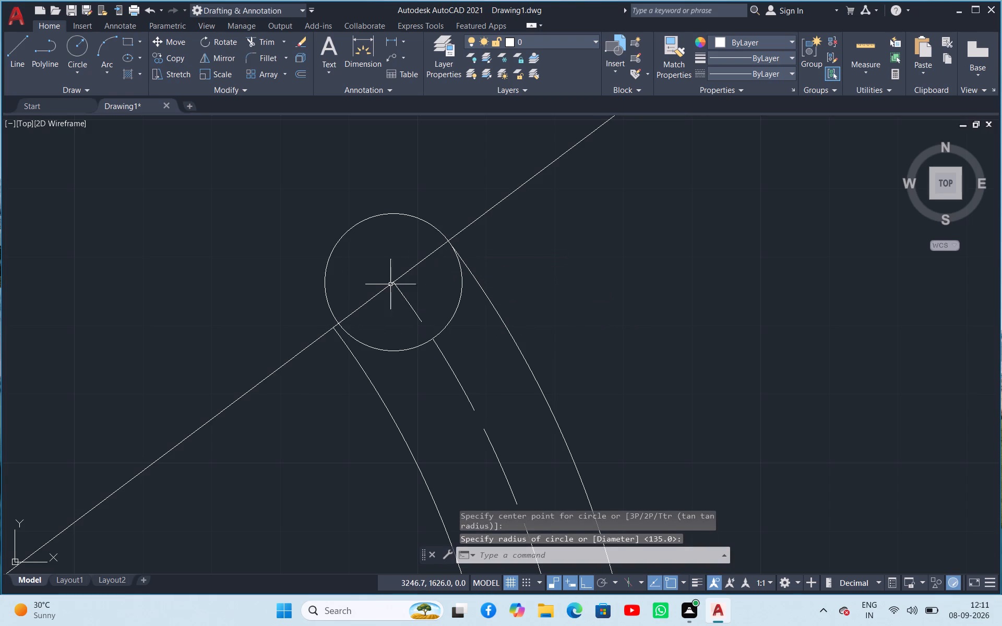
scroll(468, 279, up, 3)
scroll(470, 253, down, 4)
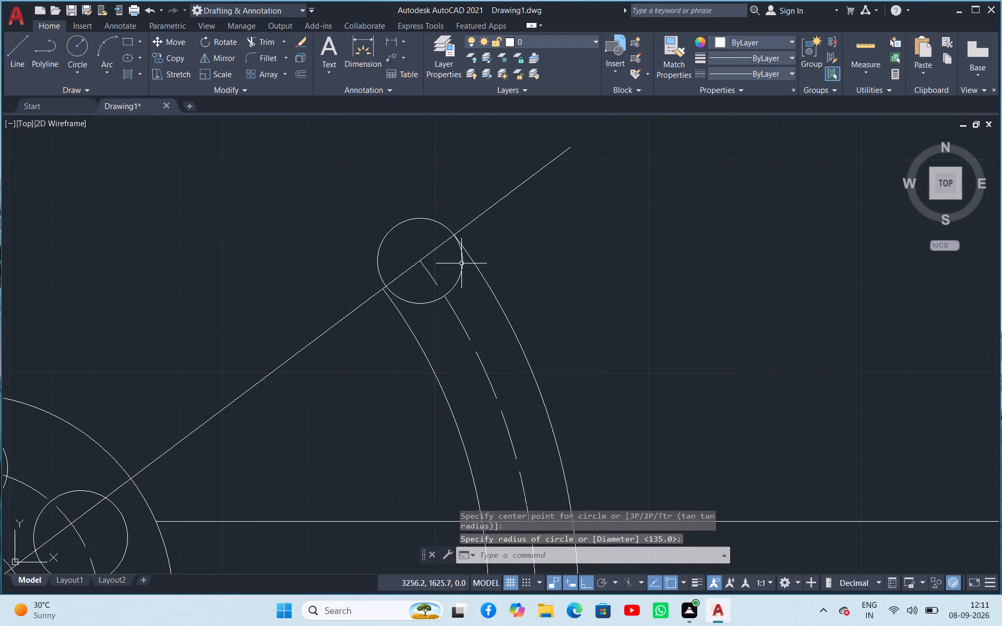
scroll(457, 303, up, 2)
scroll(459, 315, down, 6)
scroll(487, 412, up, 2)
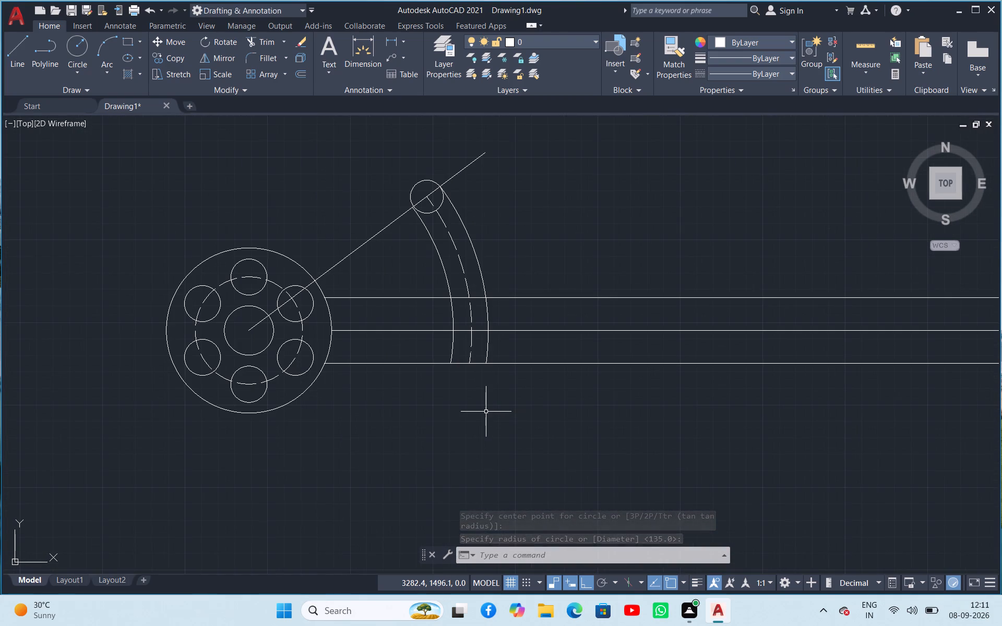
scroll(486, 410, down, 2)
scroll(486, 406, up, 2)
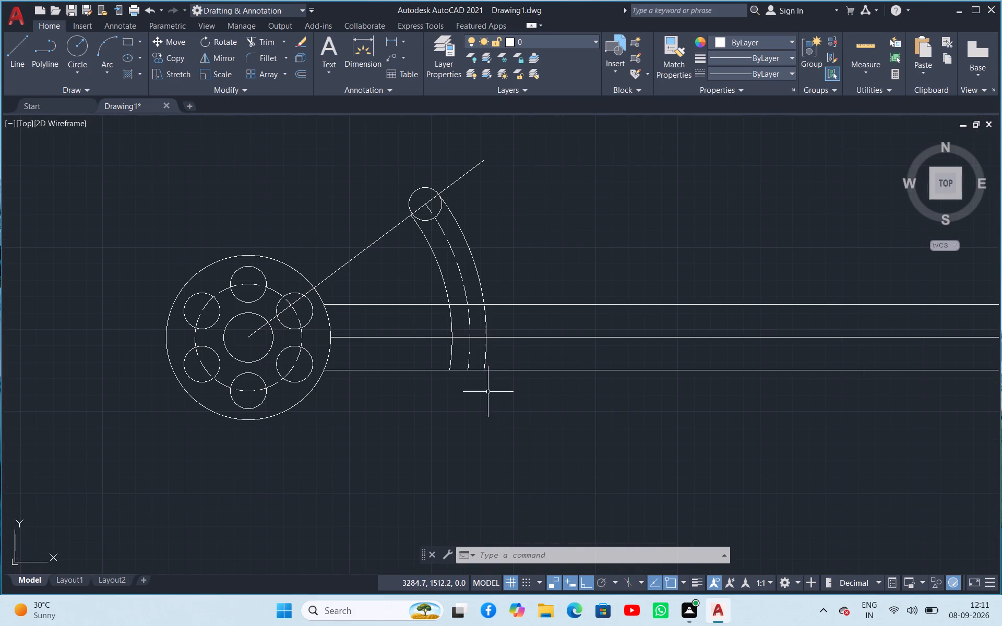
Add a radius dimension to the slot's outer arc, placed outside the slot.
click(401, 37)
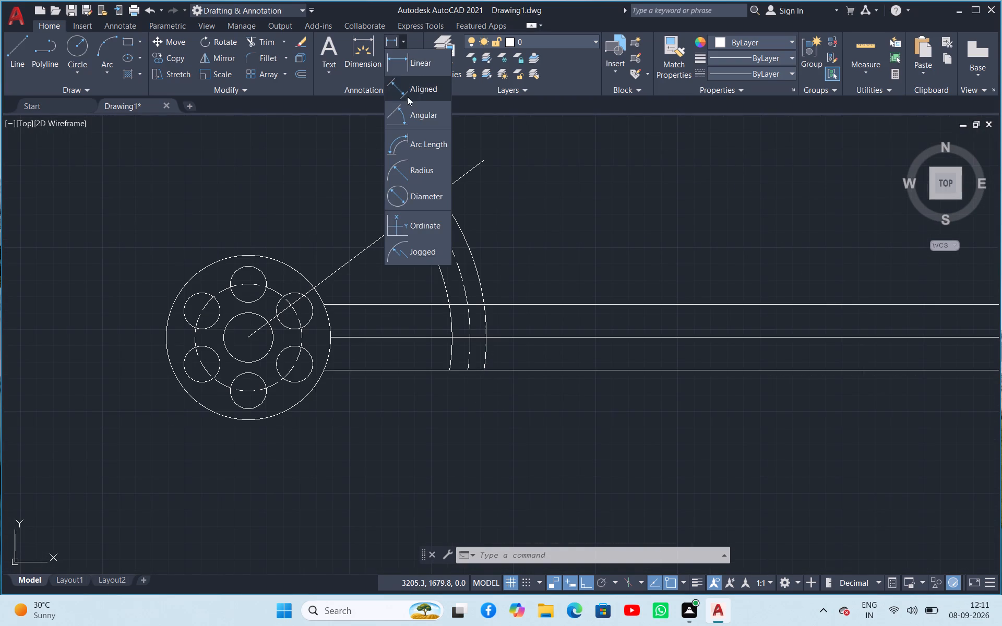
click(412, 170)
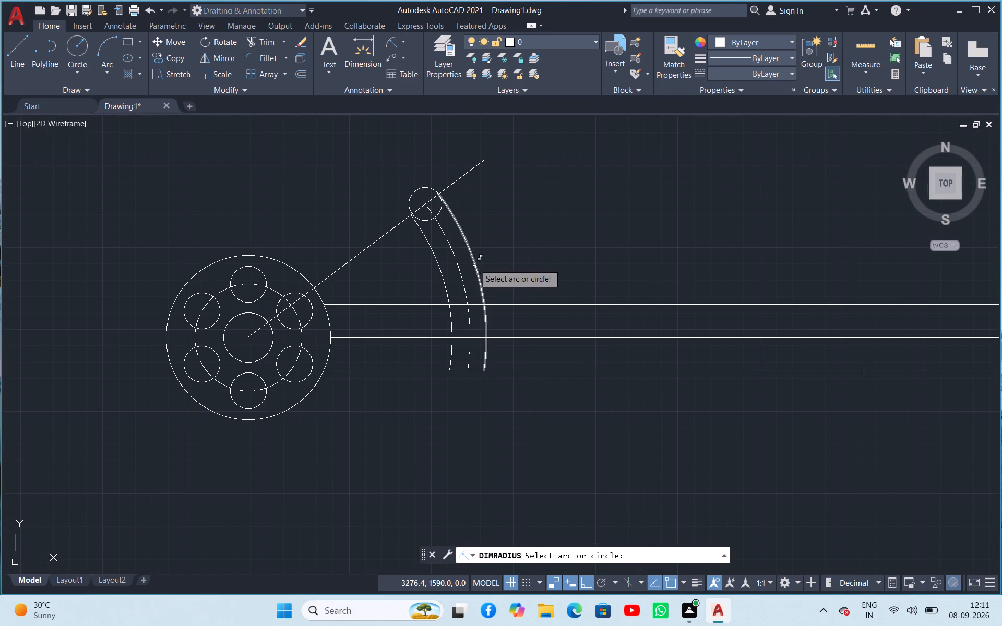
click(474, 264)
click(540, 247)
scroll(502, 272, up, 2)
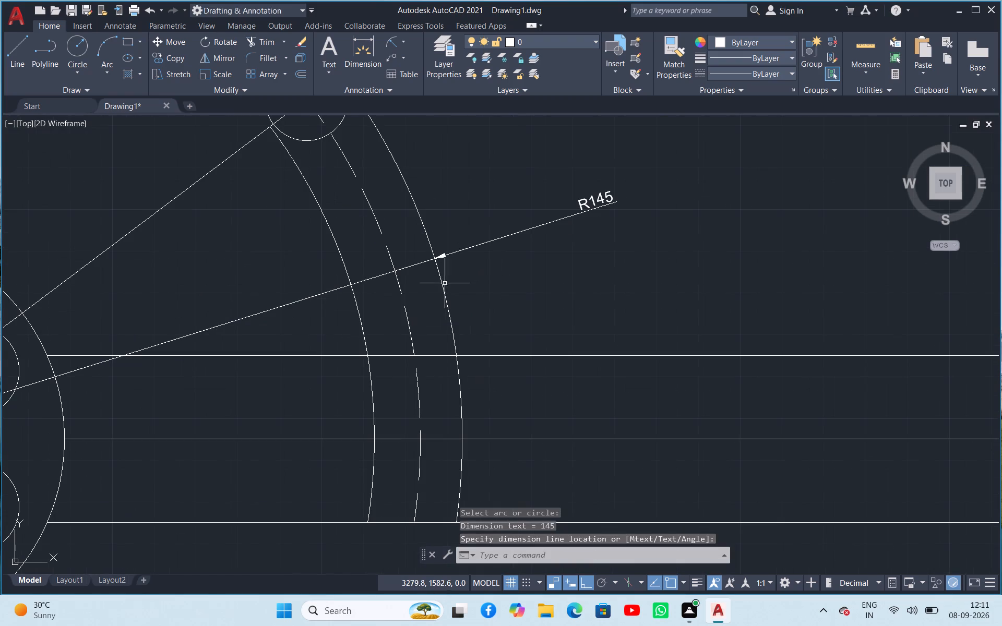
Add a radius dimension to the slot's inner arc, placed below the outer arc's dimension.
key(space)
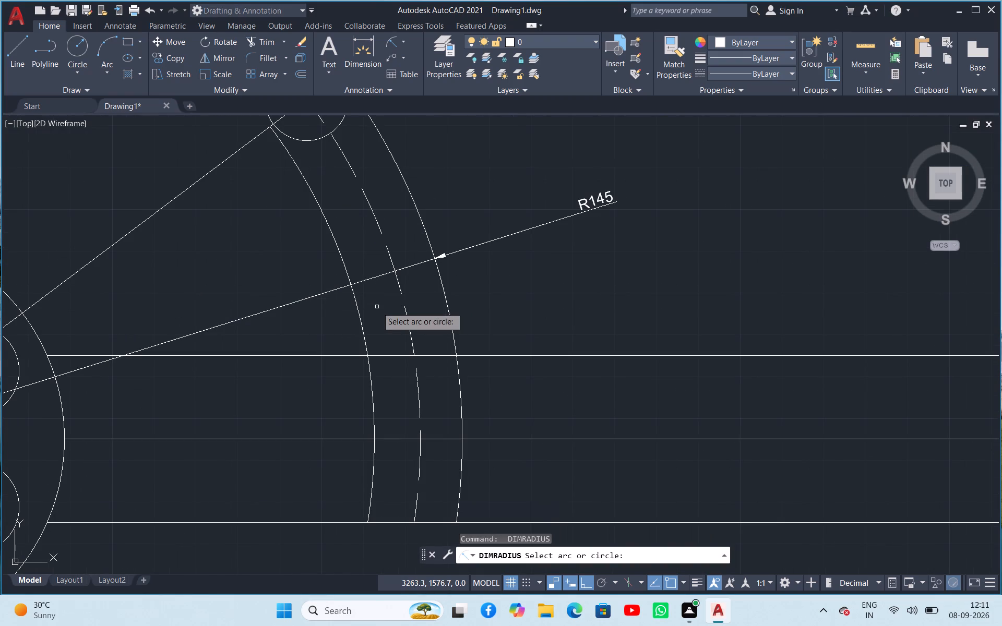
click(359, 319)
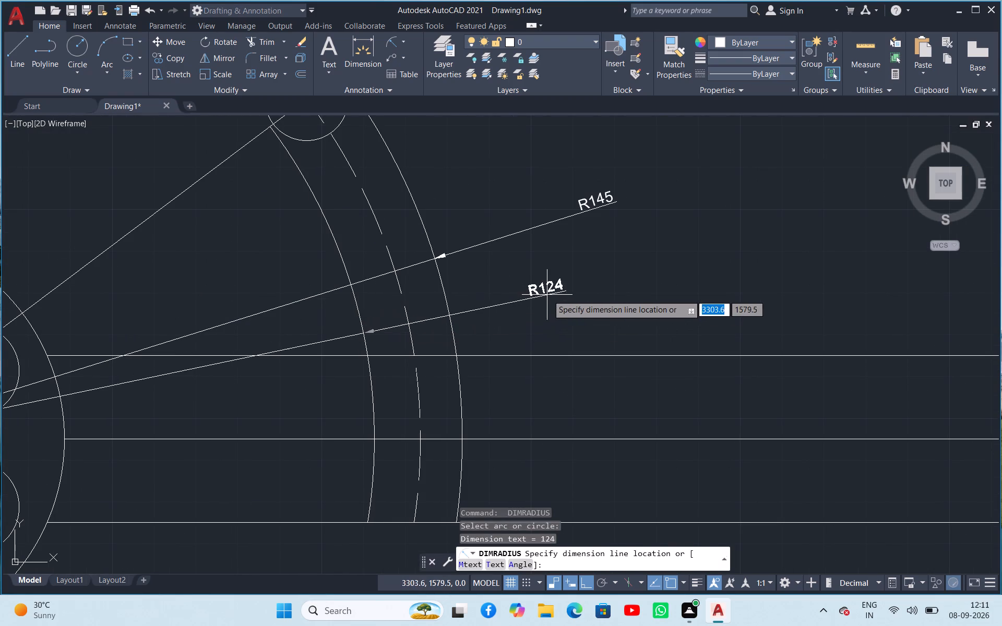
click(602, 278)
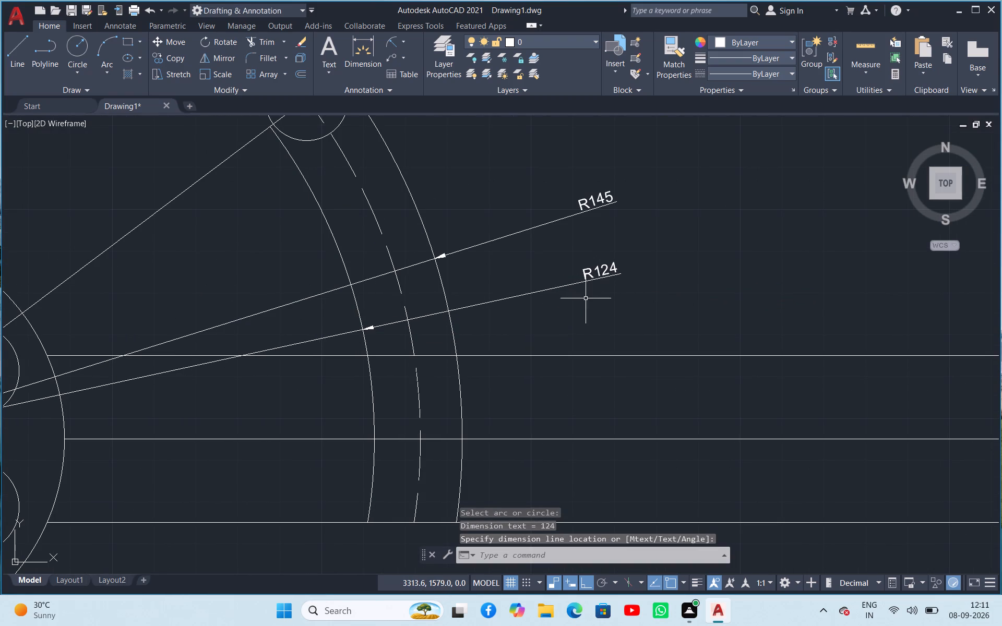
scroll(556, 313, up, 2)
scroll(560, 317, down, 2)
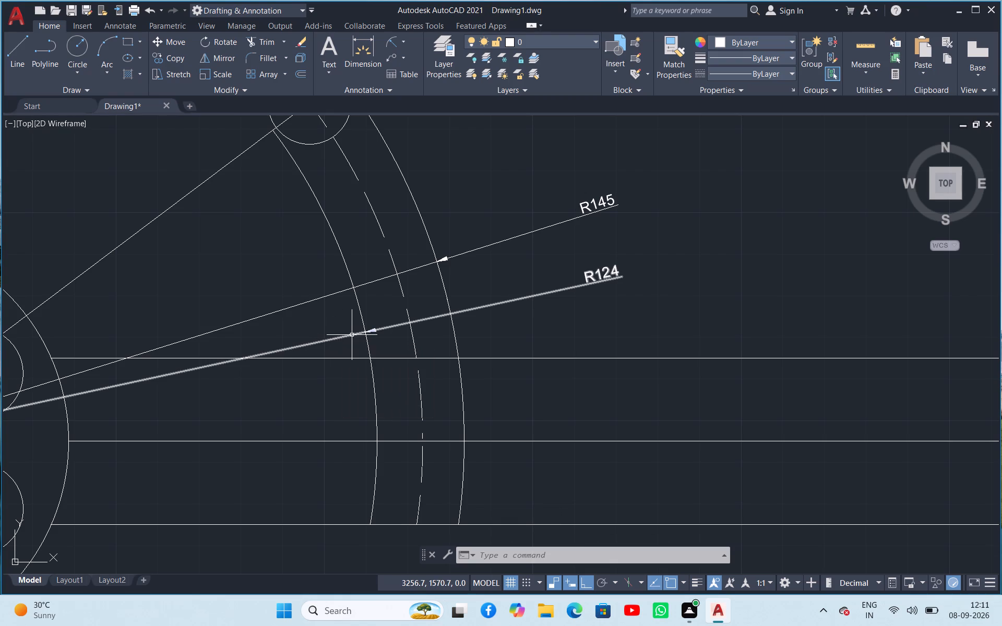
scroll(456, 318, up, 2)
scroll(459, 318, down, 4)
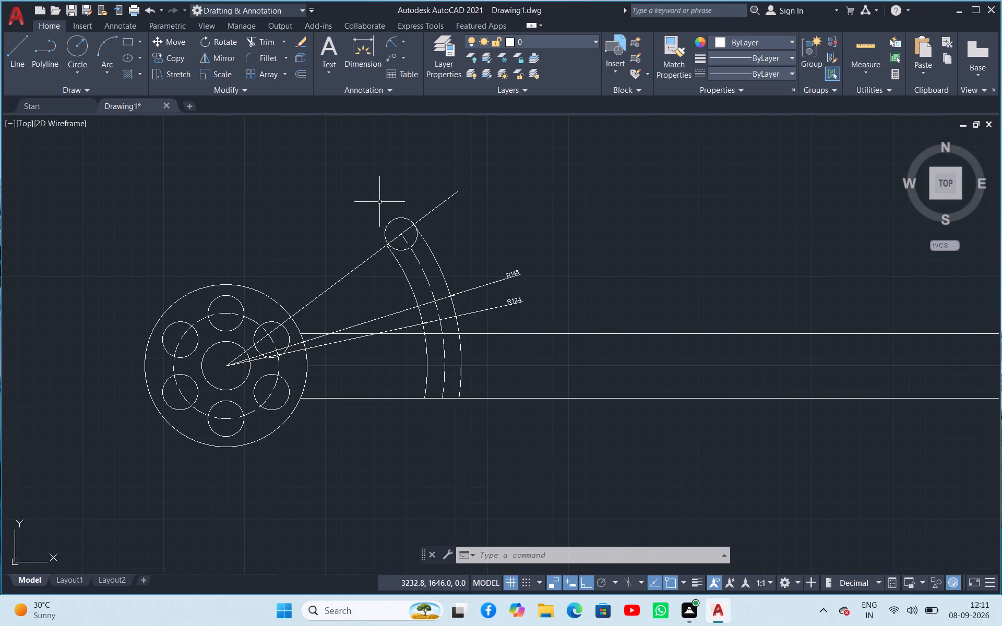
Delete the slot's end circle, its inner arc and the R124 dimension.
click(394, 221)
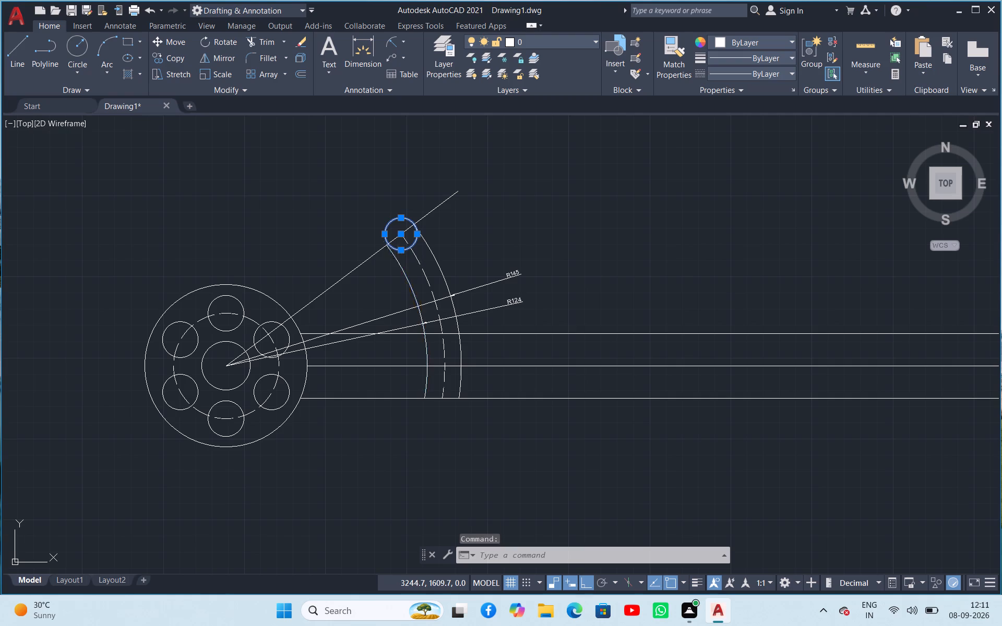
click(398, 261)
click(517, 301)
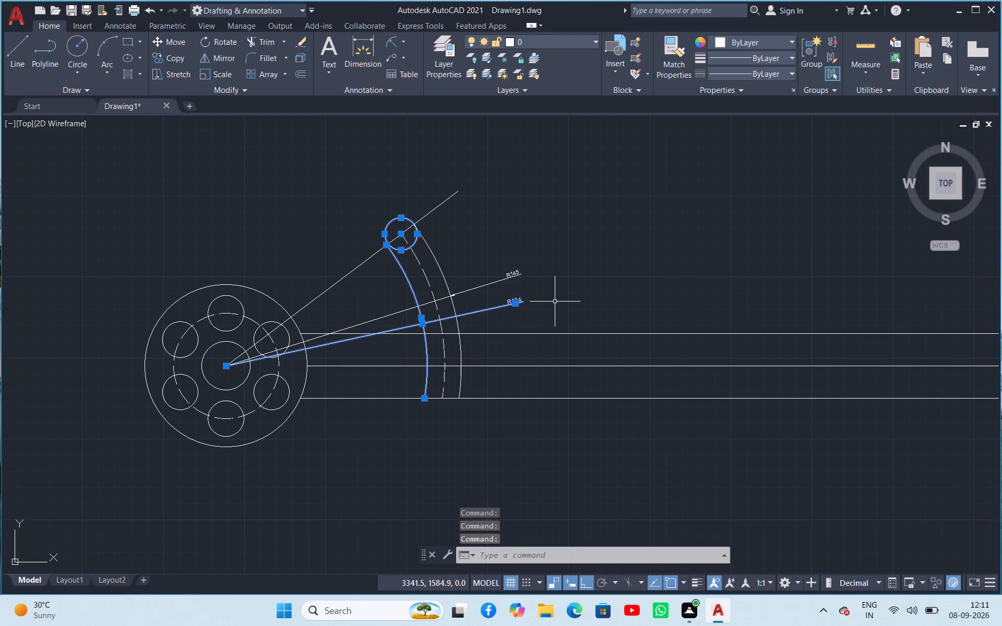
key(Delete)
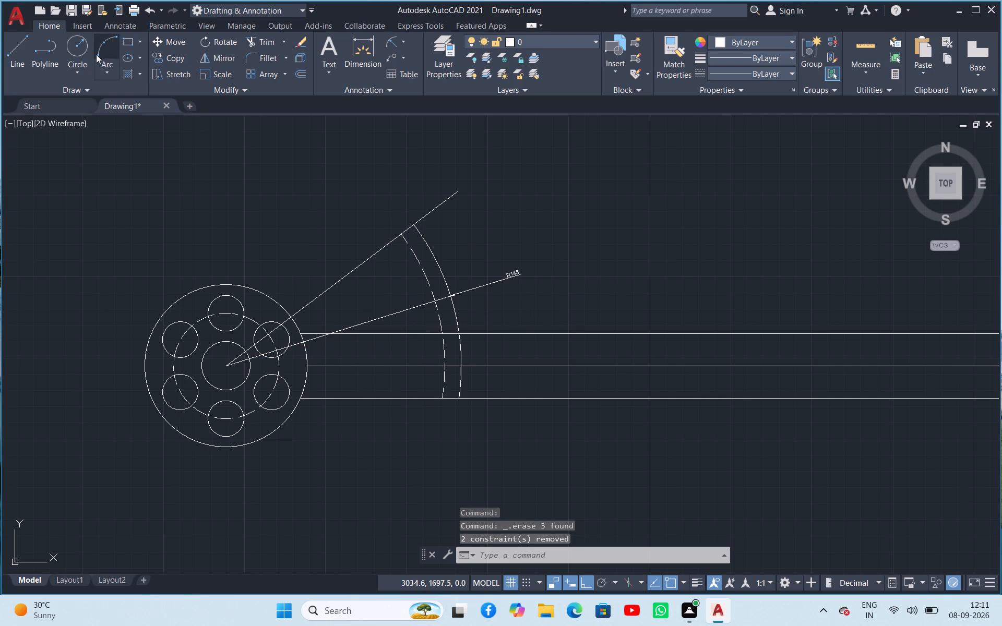
Draw a circle of radius 125 from the common centre of the hub.
click(81, 50)
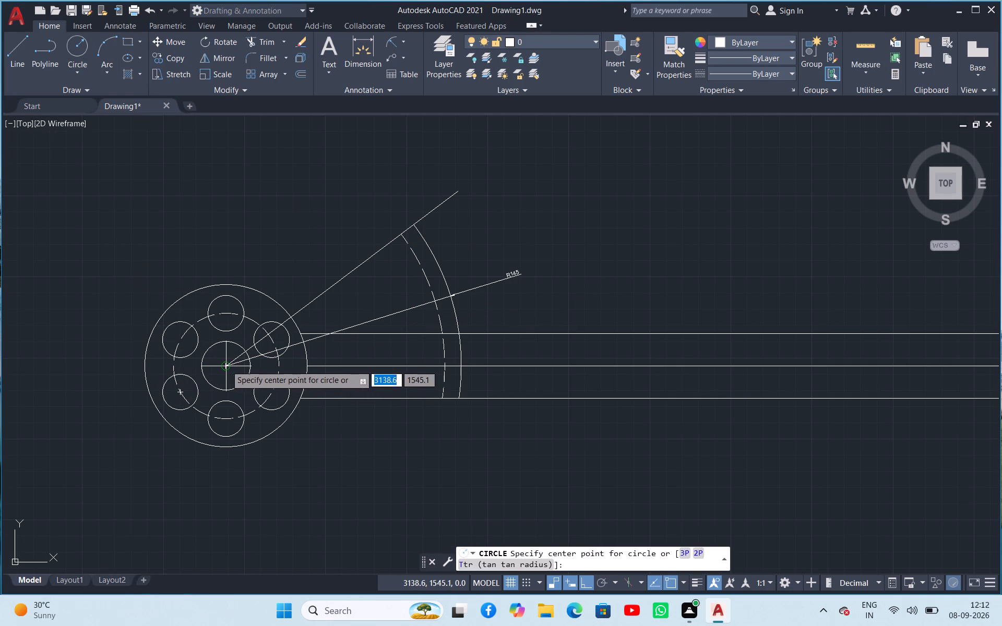
drag(229, 365, 236, 365)
text(12)
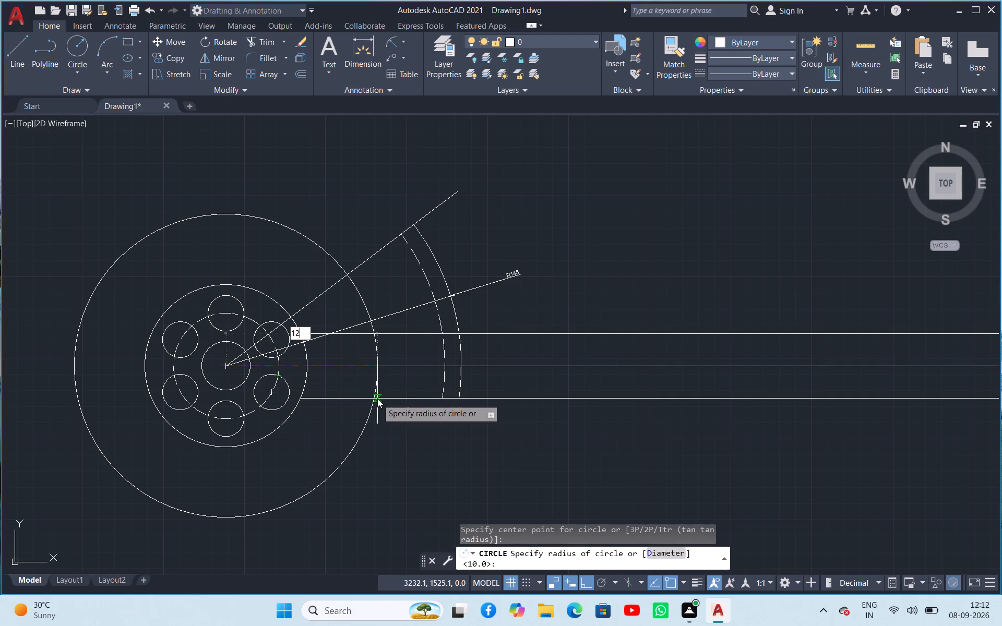
key(5)
key(Return)
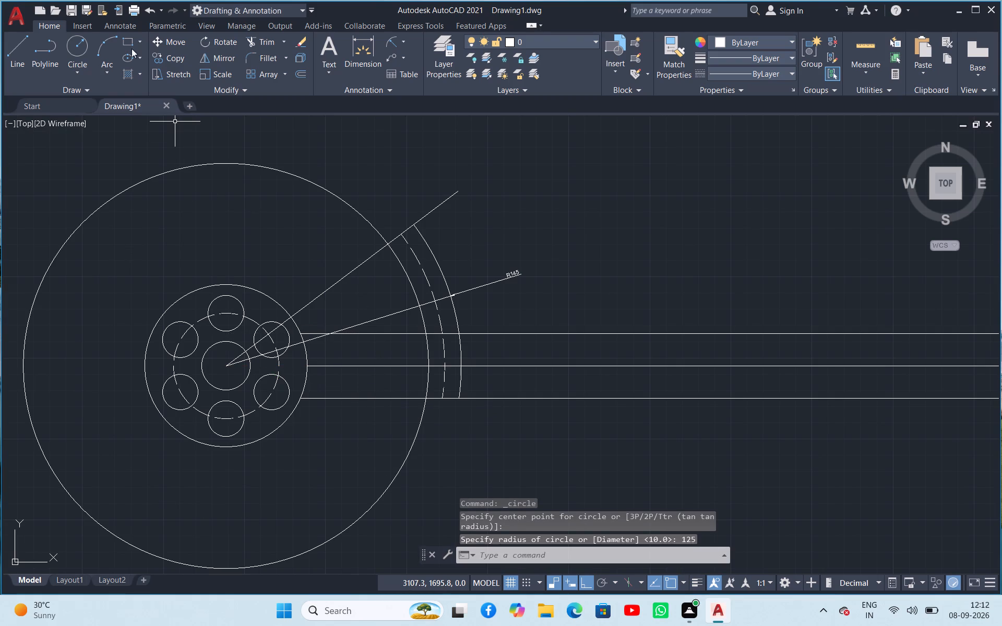
Trim the radius 125 circle, keeping only its arc between the angled line and the lower horizontal line.
click(261, 38)
drag(302, 146, 268, 219)
right_click(247, 169)
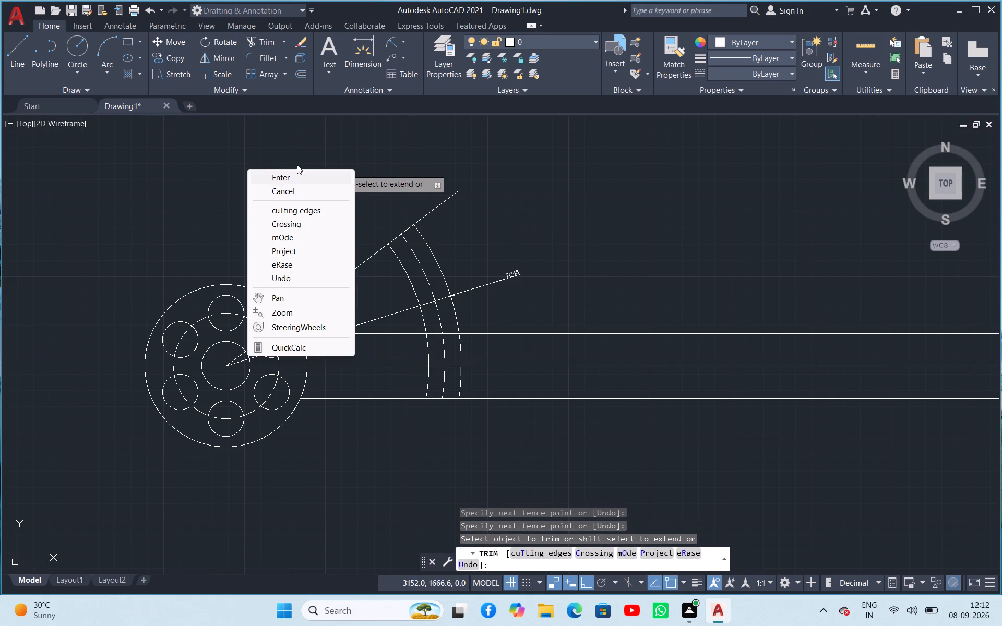
click(294, 179)
Draw a circle centred on the dashed arc's upper end, passing through the outer arc's endpoint on the angled line.
click(76, 44)
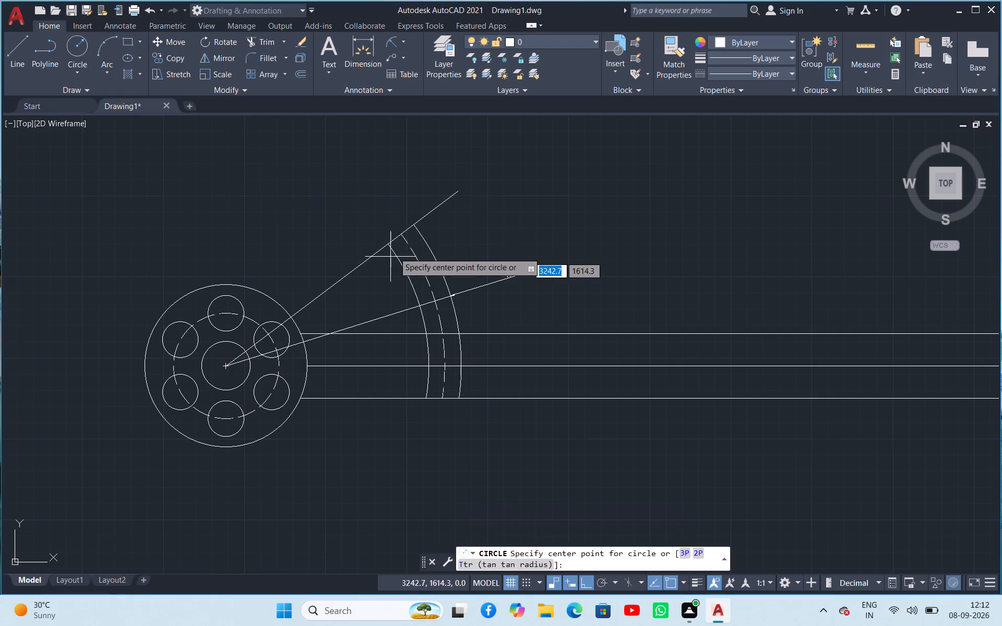
scroll(398, 247, up, 3)
click(398, 215)
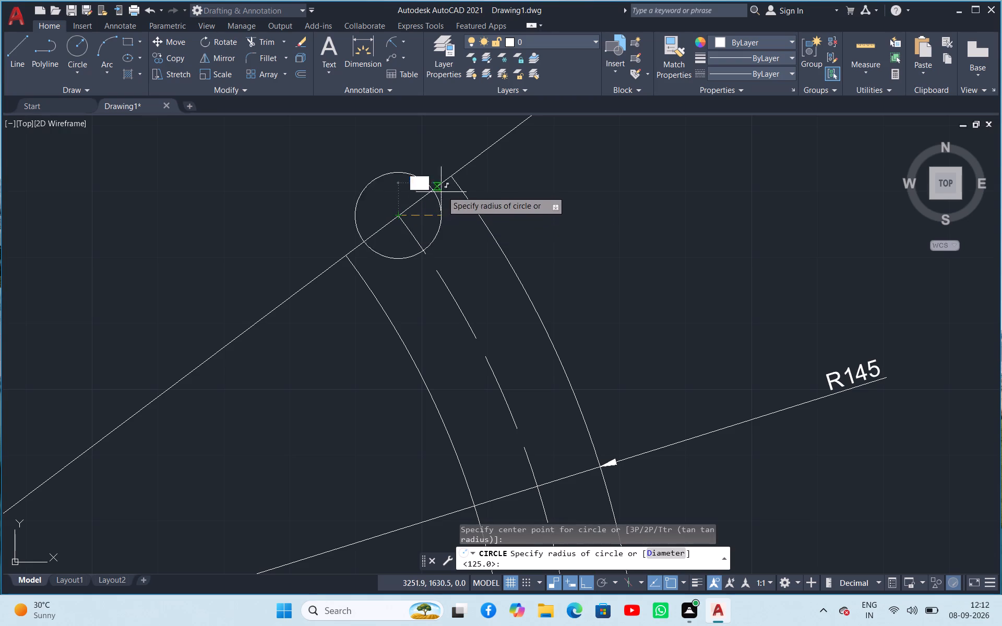
click(451, 177)
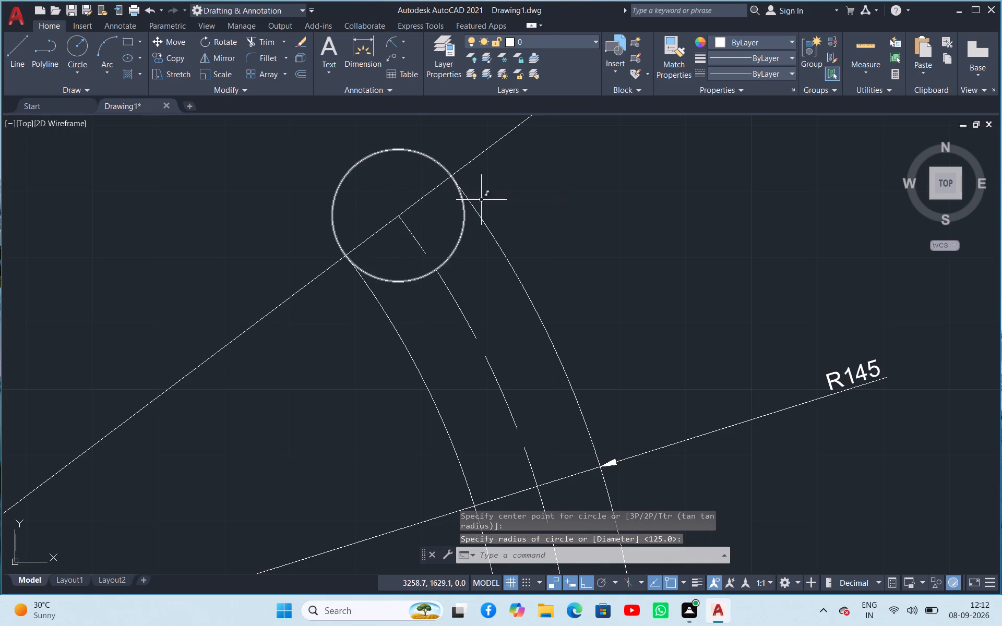
click(570, 219)
click(626, 188)
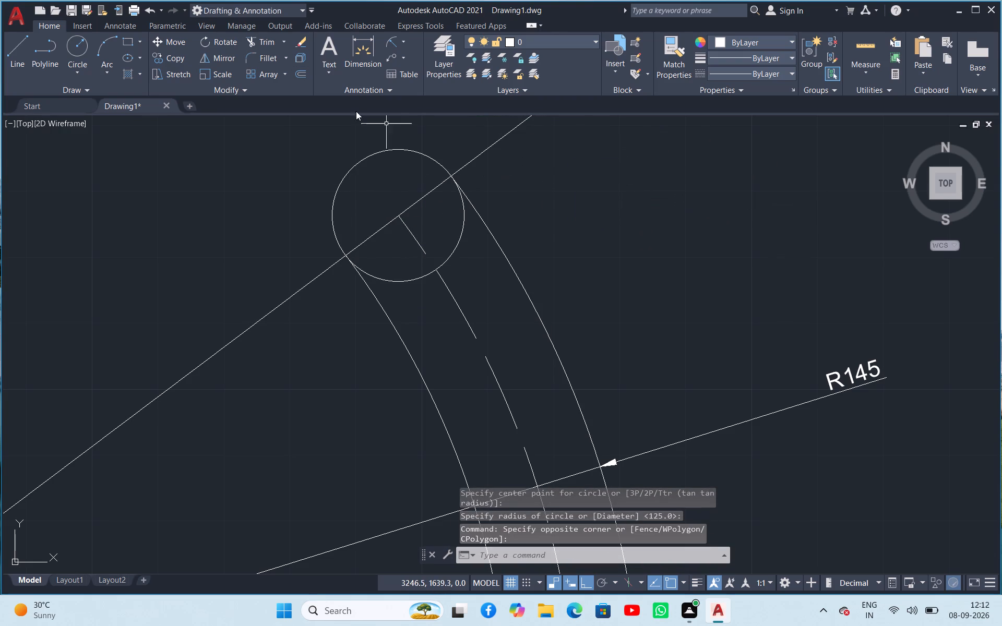
Trim the part of the end circle inside the slot, leaving a rounded cap beyond the angled line.
click(261, 43)
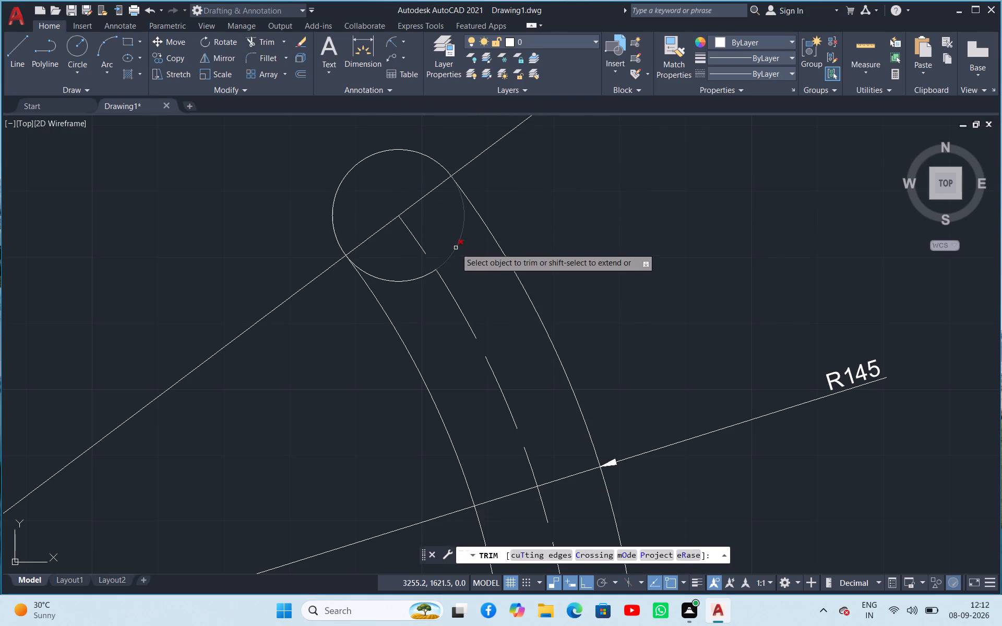
click(456, 247)
click(430, 276)
right_click(605, 234)
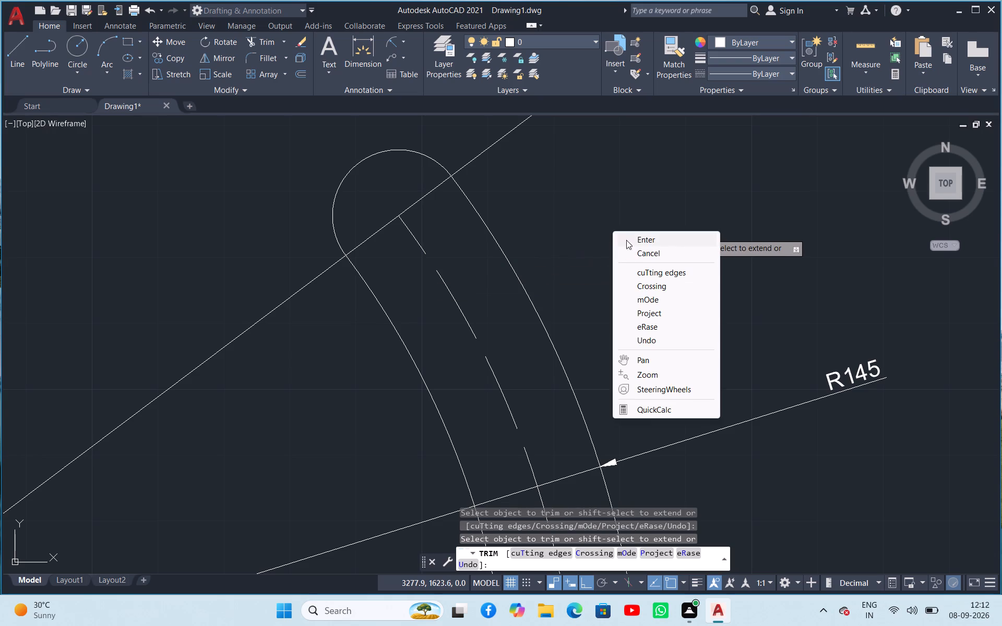
click(630, 242)
Mirror the slot's two side arcs, dashed arc and rounded cap about the middle horizontal line, keeping the originals.
scroll(624, 262, up, 3)
scroll(624, 261, down, 7)
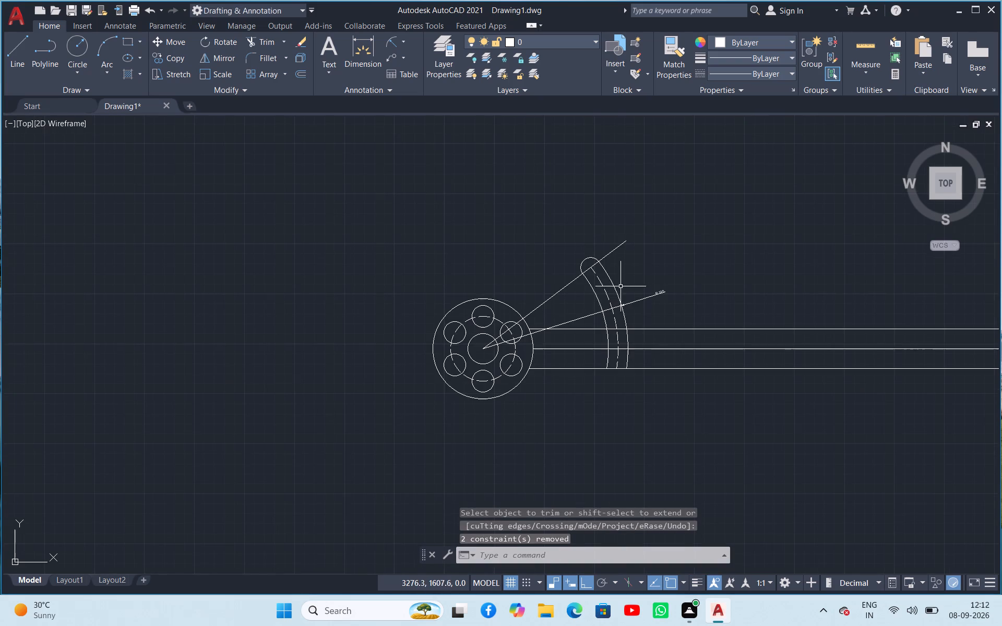
scroll(636, 353, up, 2)
click(608, 318)
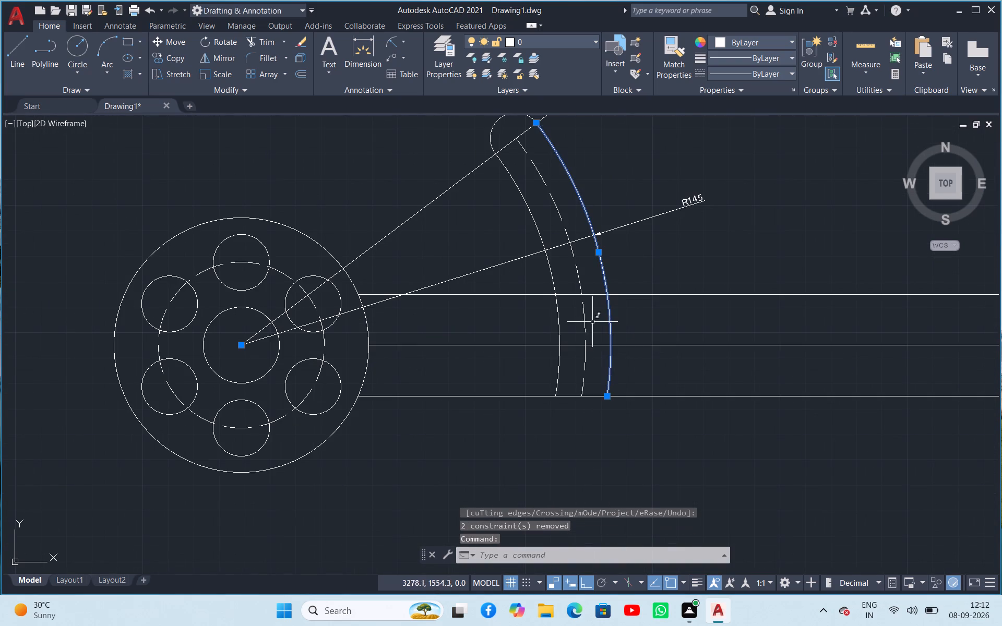
click(557, 310)
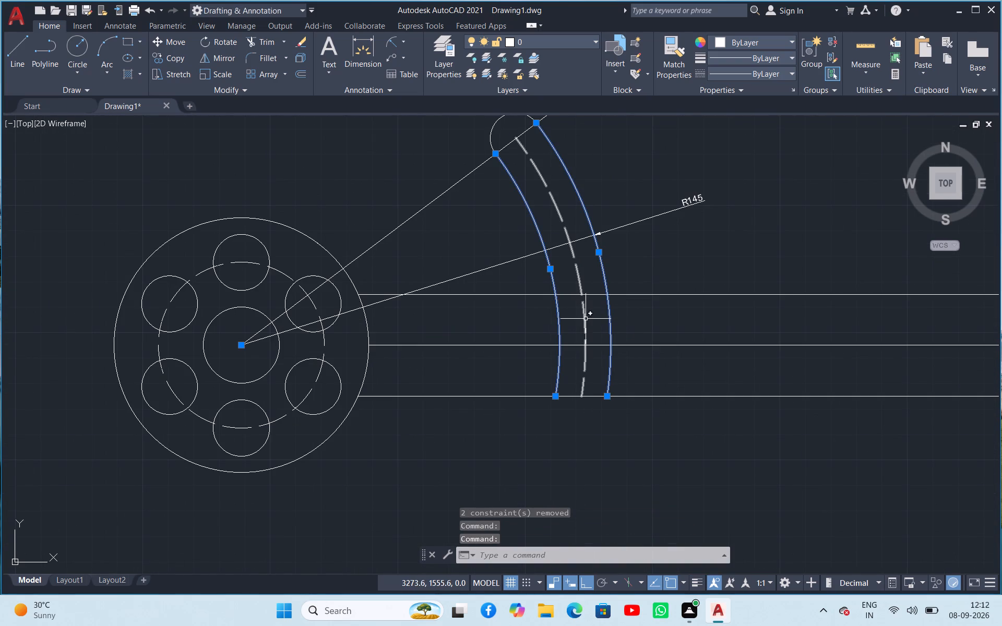
click(586, 319)
click(490, 135)
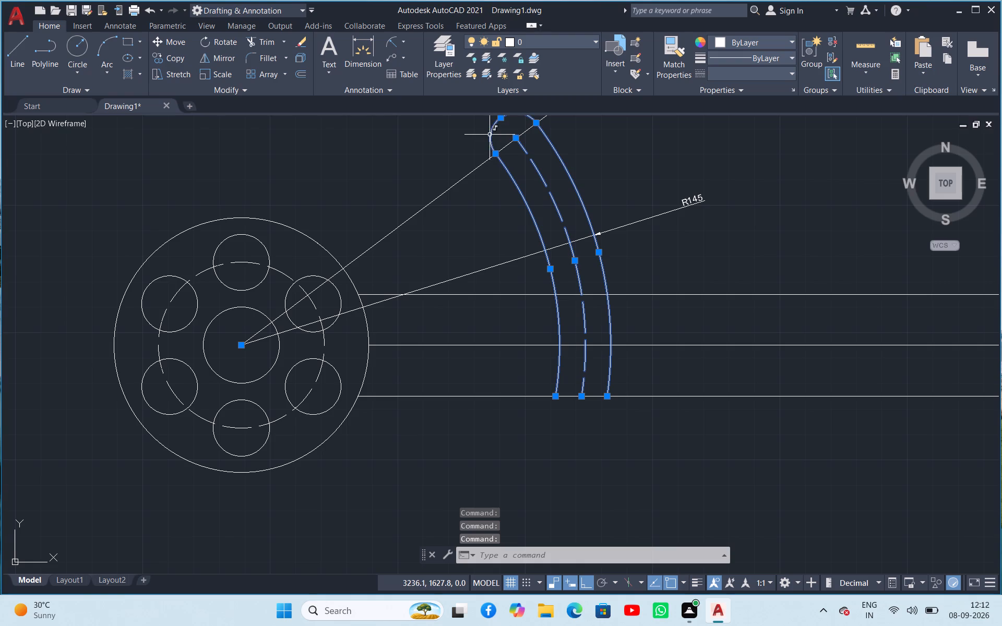
click(215, 56)
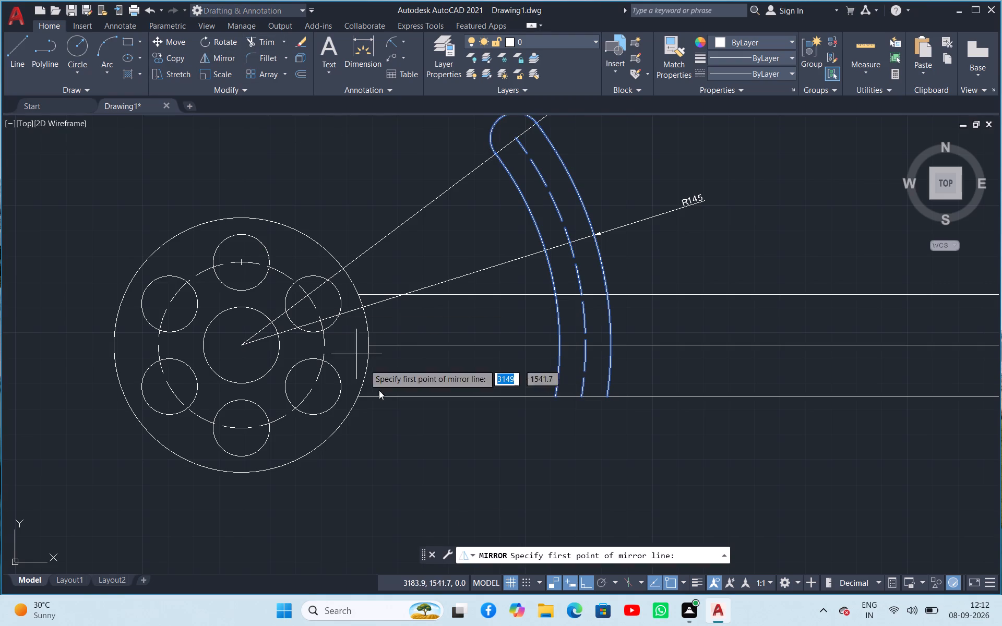
click(372, 346)
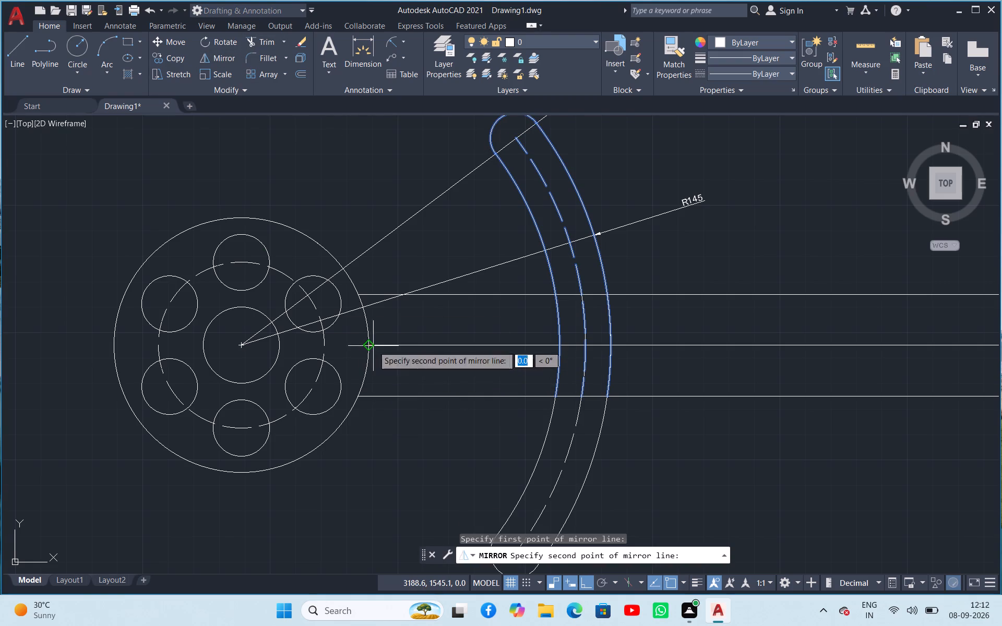
click(448, 346)
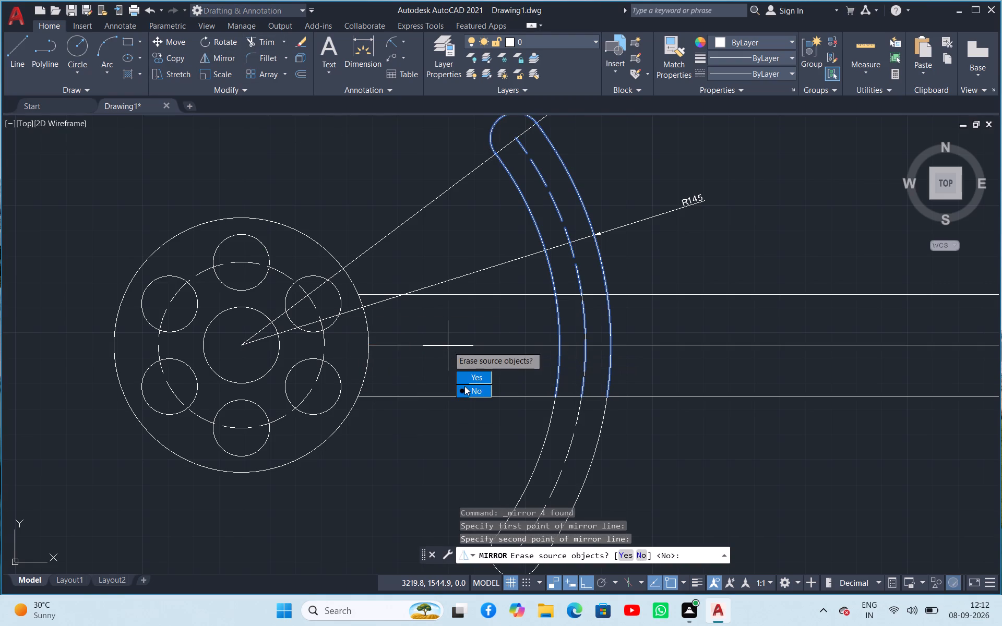
drag(464, 386, 448, 346)
scroll(468, 370, up, 2)
scroll(472, 369, down, 6)
scroll(563, 424, up, 2)
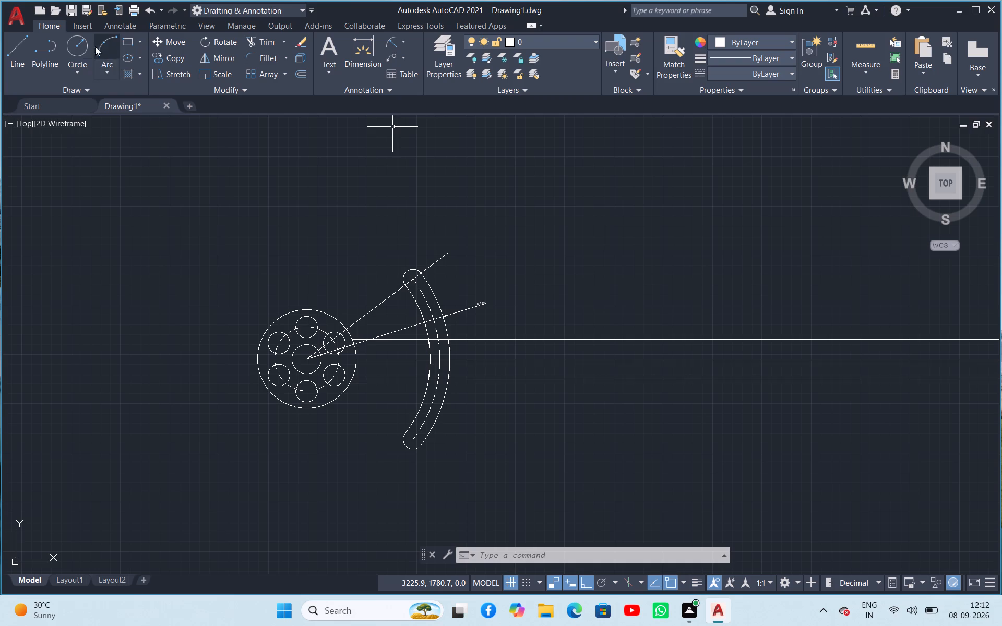
Draw a circle of radius 155 centred on the hub's centre point.
click(71, 43)
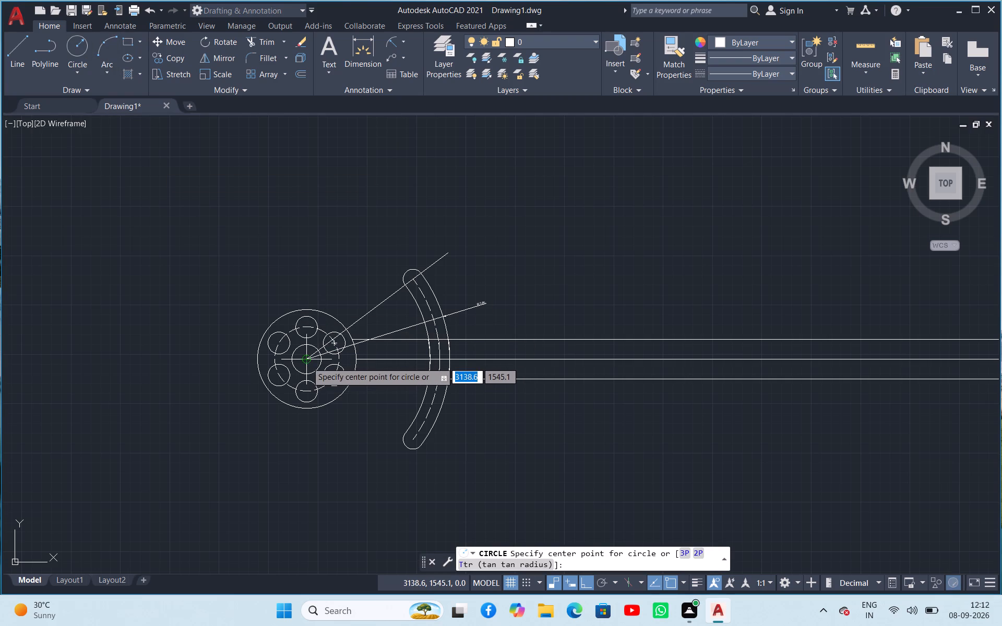
drag(307, 362, 321, 371)
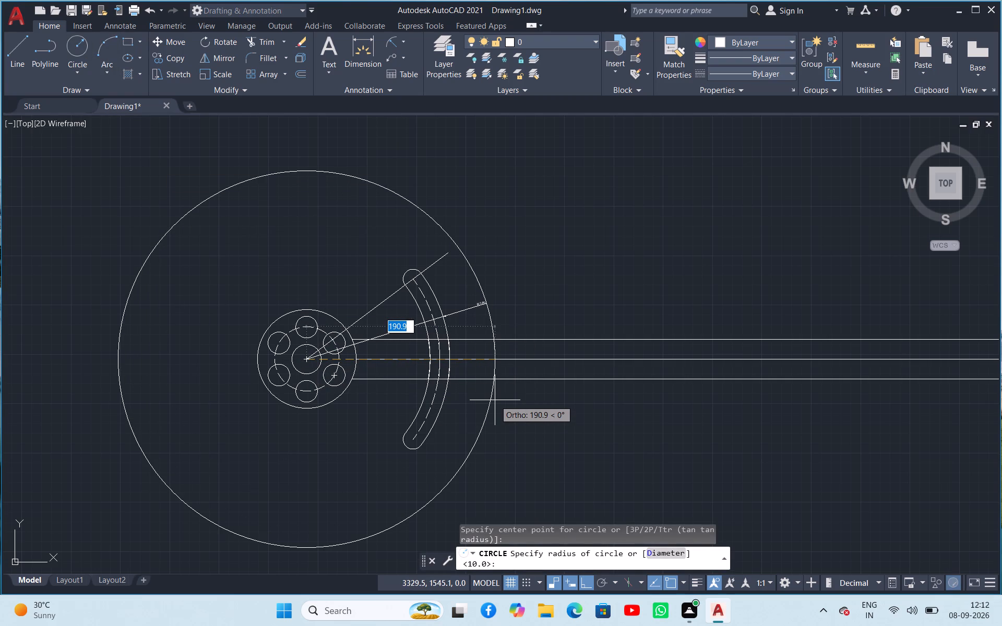
key(1)
key(5)
key(5)
key(Return)
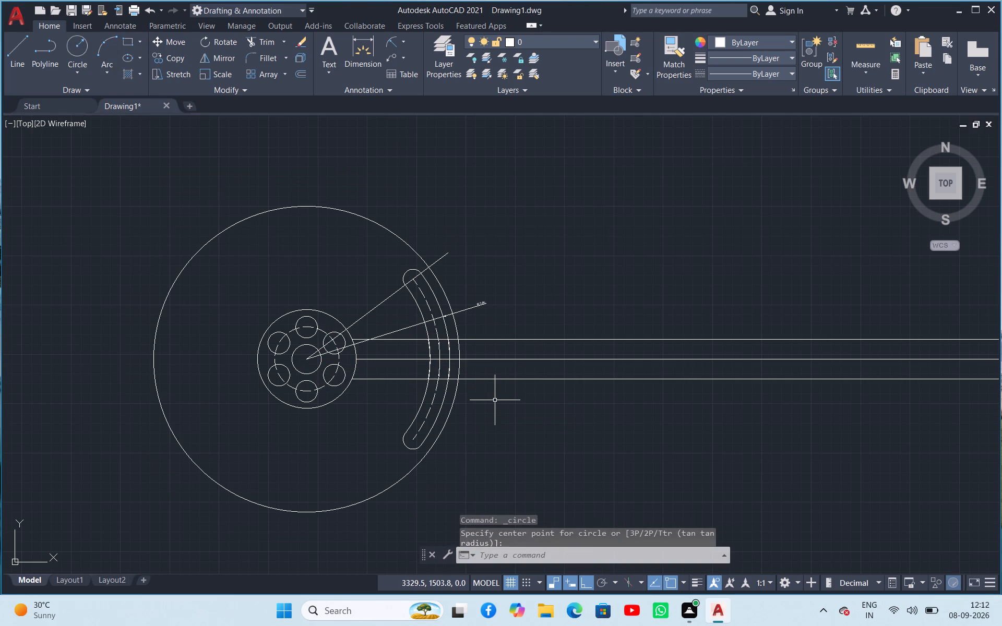
Draw a circle of radius 115 centred on the hub's centre point.
click(71, 46)
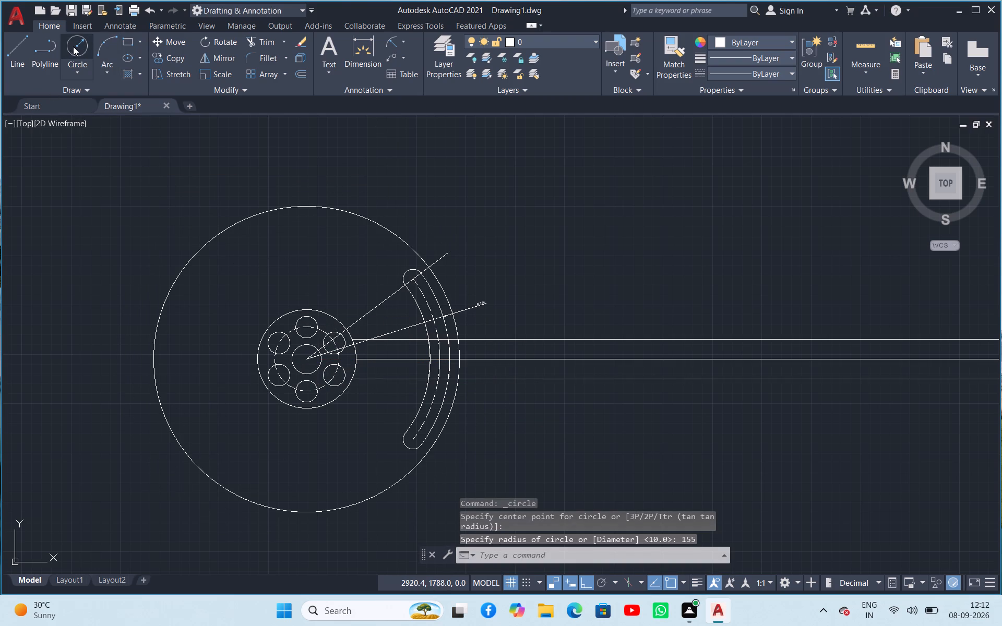
click(307, 359)
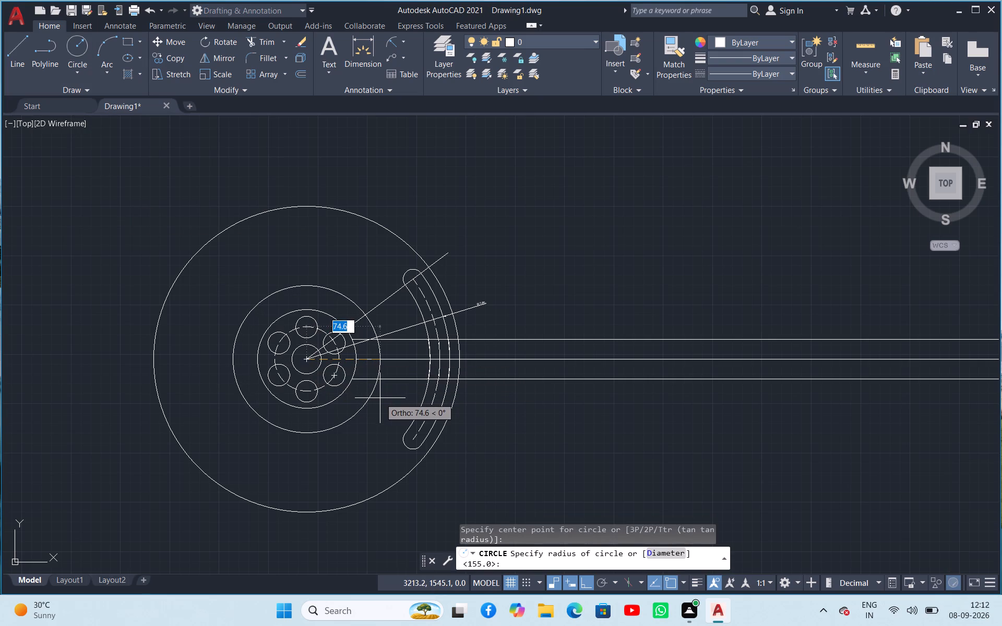
text(11)
key(5)
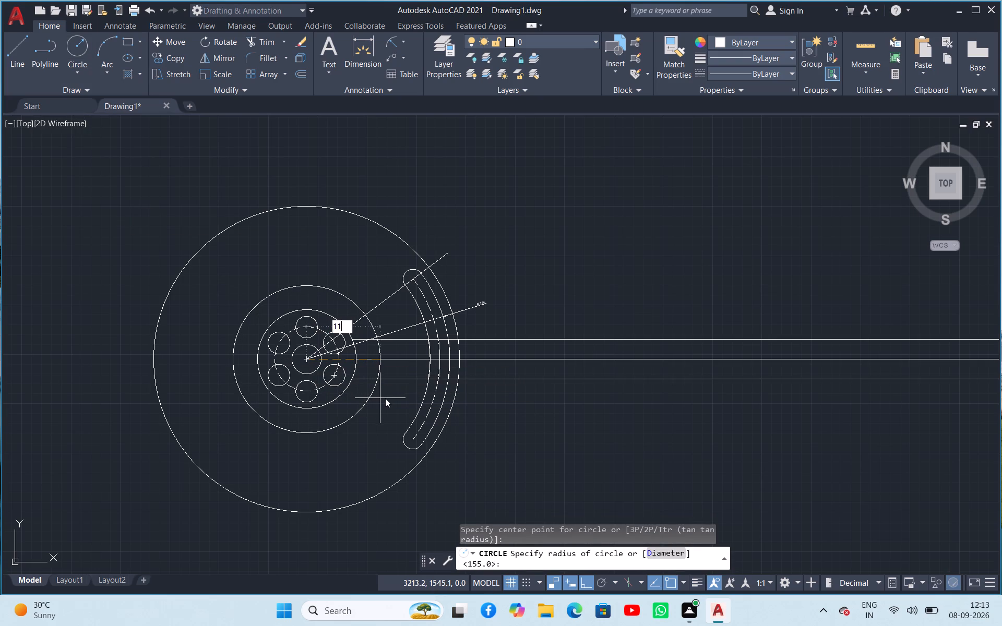
key(Return)
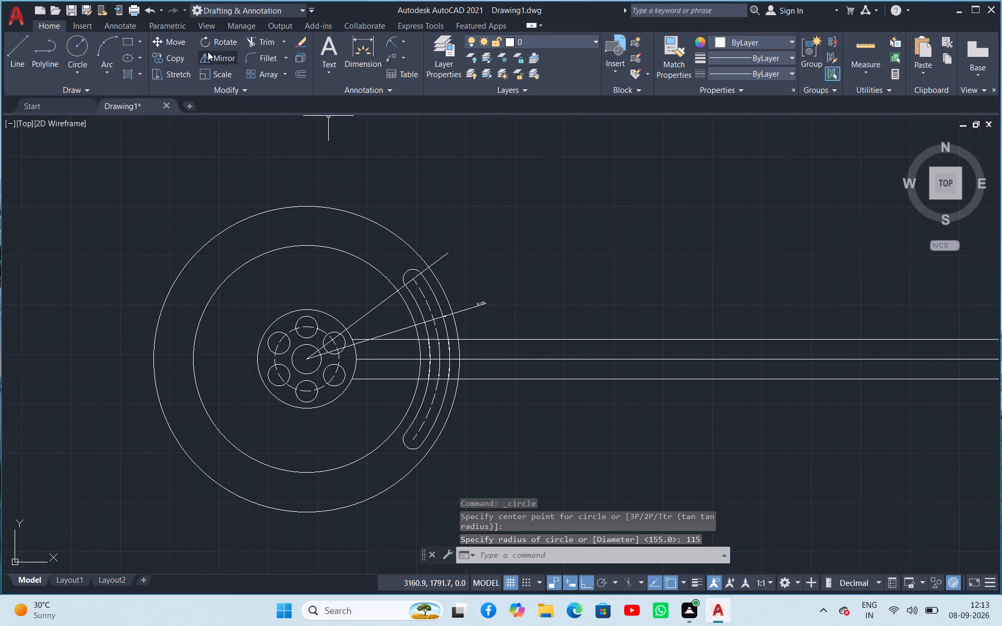
Trim the radius 155 and 115 circles, keeping only their arcs between the angled line and the lower horizontal line.
click(264, 42)
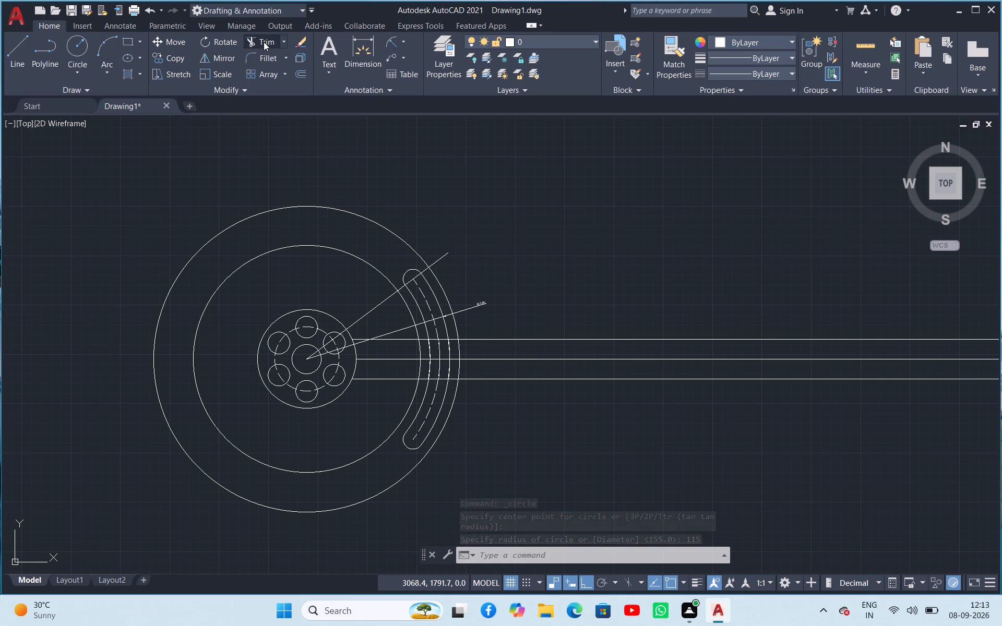
drag(327, 157, 291, 272)
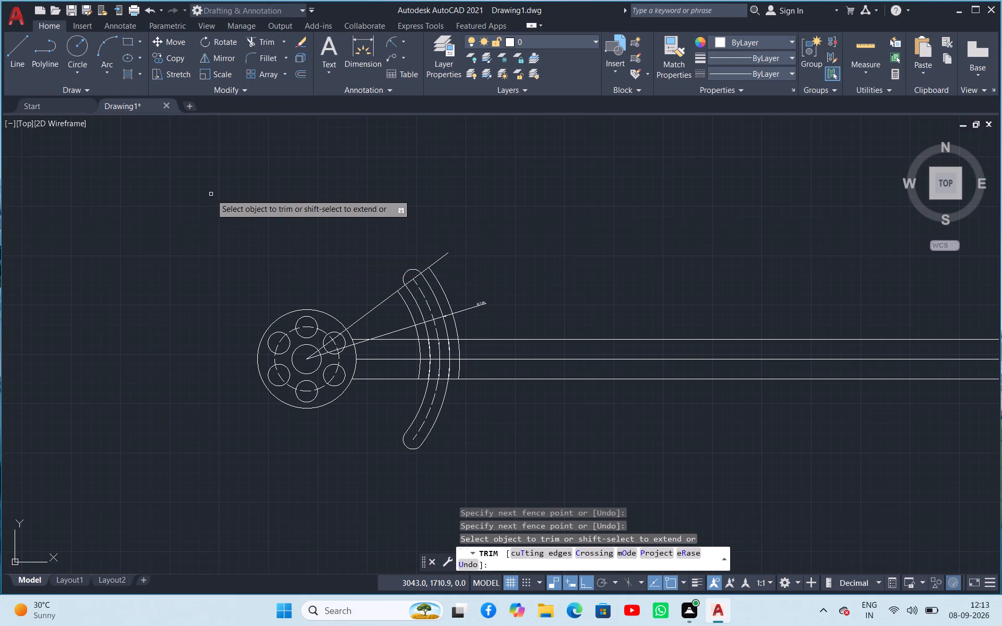
right_click(211, 194)
click(236, 197)
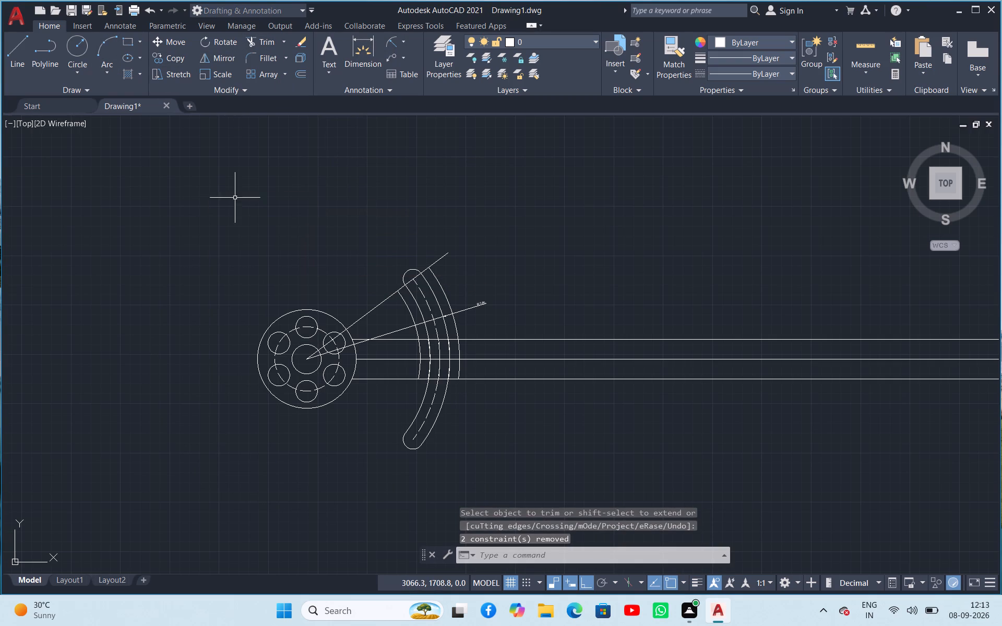
Draw a circle centred on the dashed arc's upper end, passing through the radius 155 arc's endpoint on the angled line.
click(89, 44)
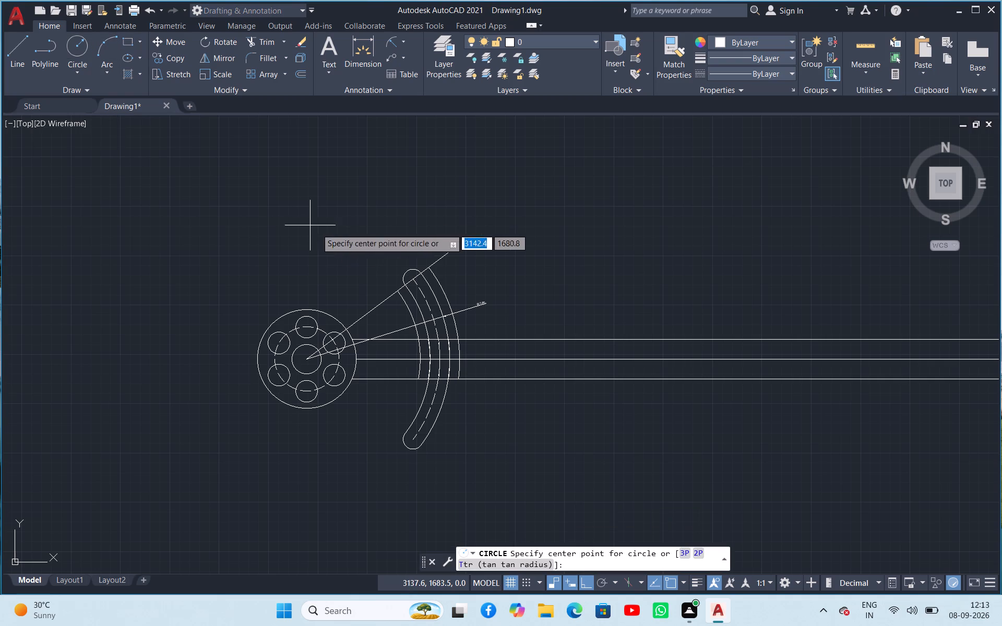
scroll(417, 271, up, 4)
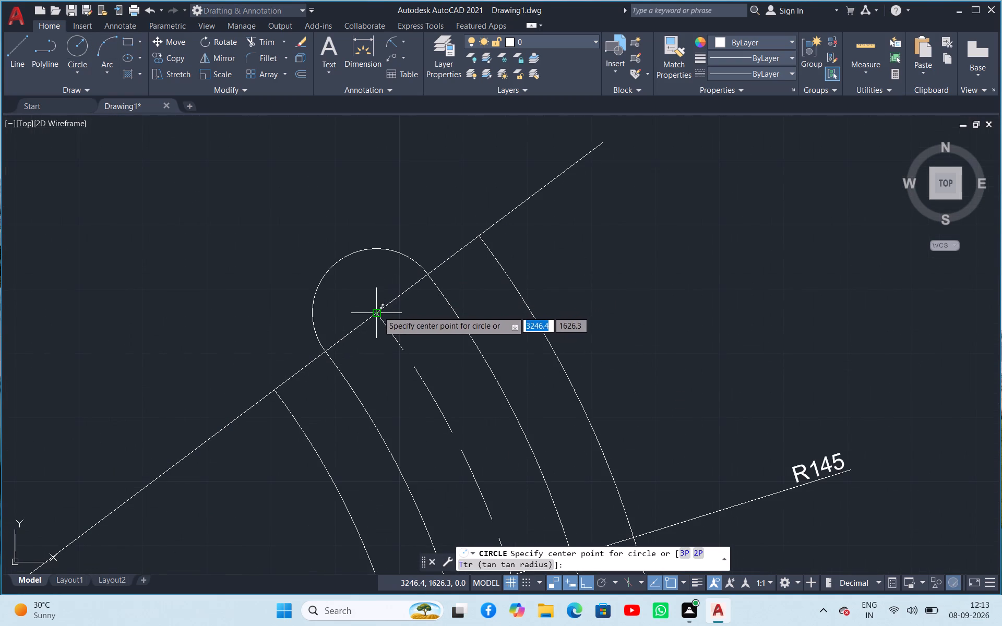
click(378, 311)
click(482, 234)
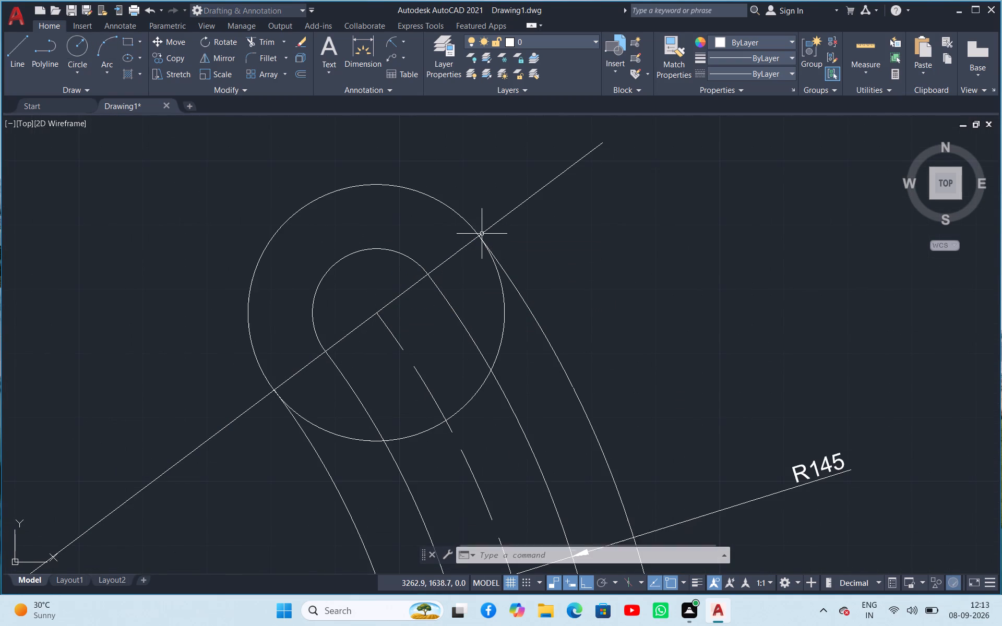
Trim the part of the new end circle below the angled line, leaving an outer rounded cap around the slot end.
click(259, 46)
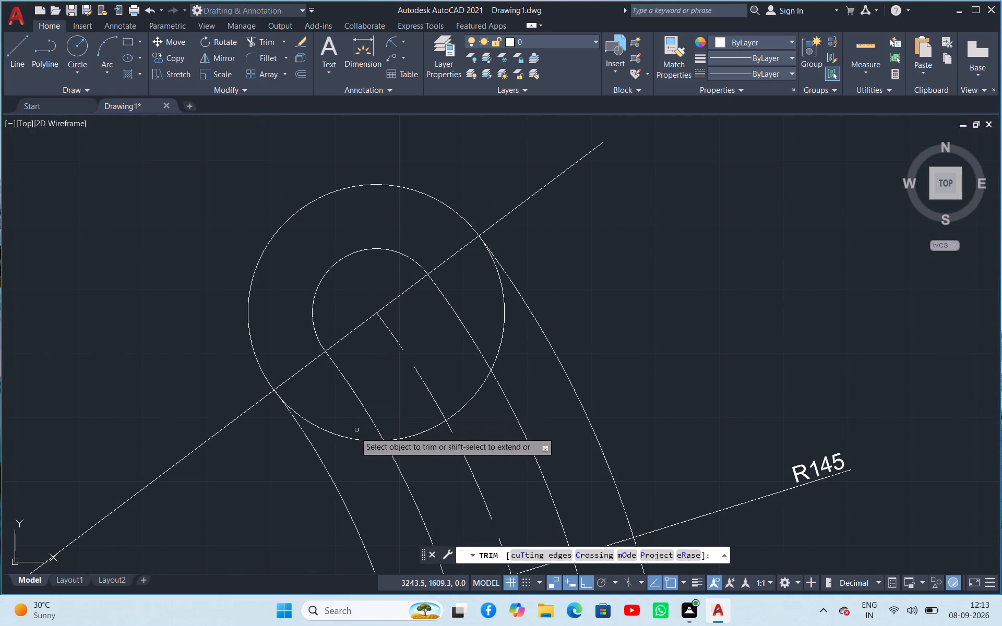
drag(354, 430, 364, 453)
drag(399, 418, 425, 448)
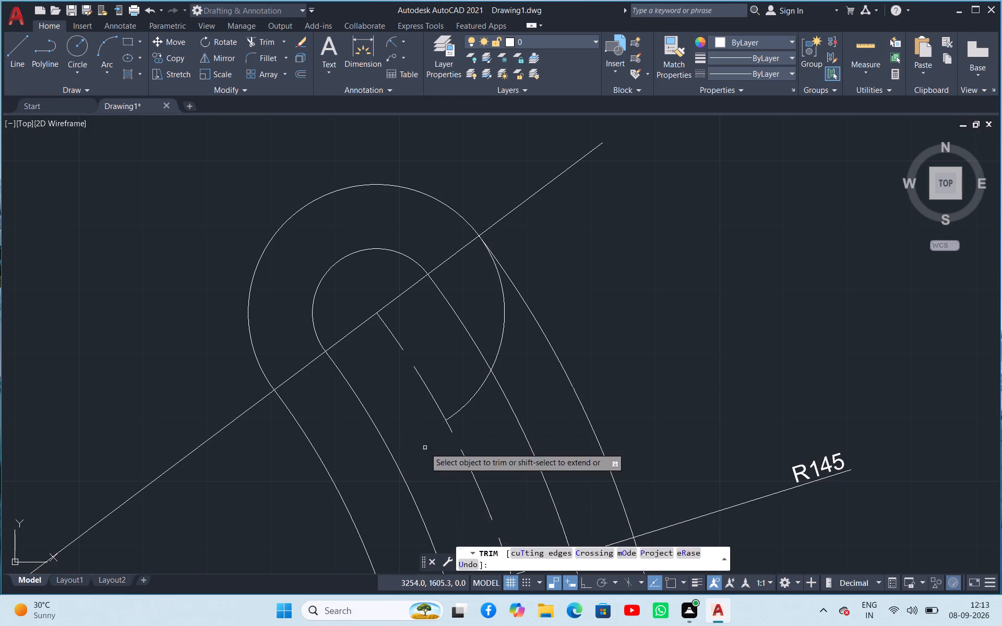
drag(460, 390, 490, 420)
drag(496, 312, 522, 337)
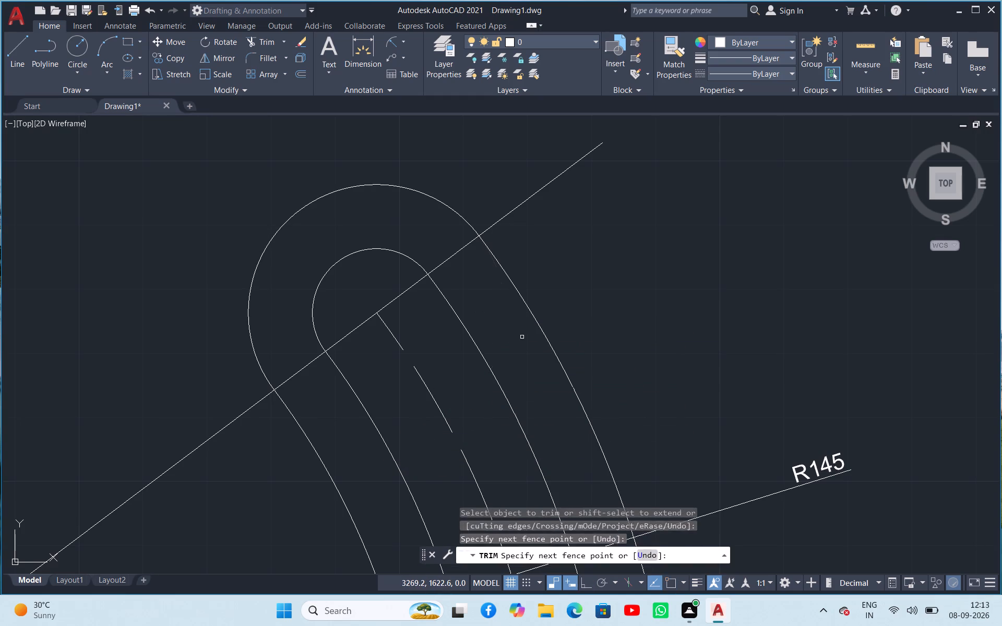
right_click(583, 297)
click(590, 309)
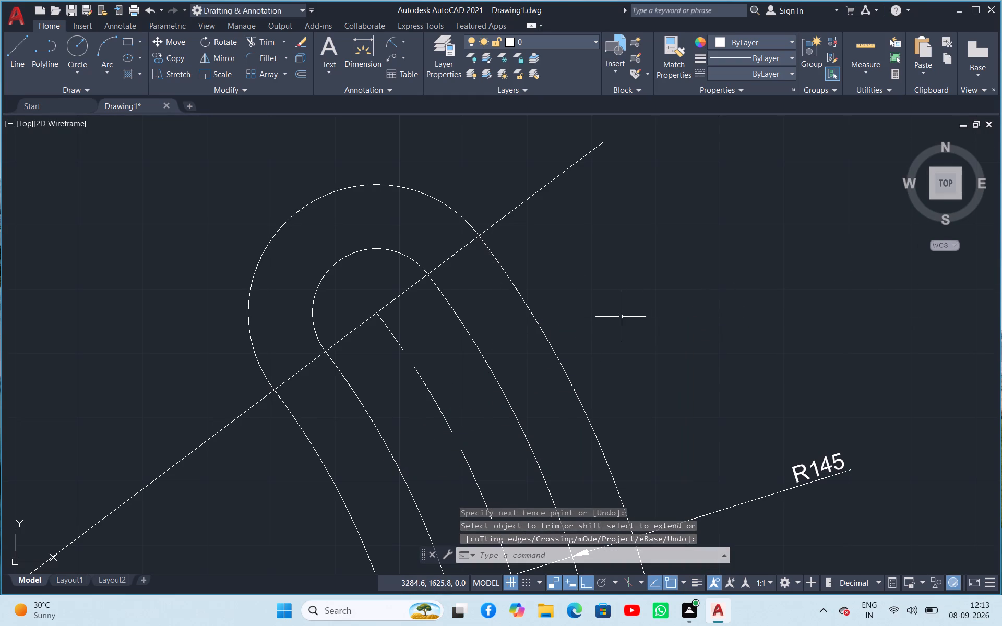
Trim the overlapping pieces of the slot's side arcs and dashed arc just above and below the middle horizontal line.
scroll(618, 310, up, 4)
scroll(670, 486, up, 1)
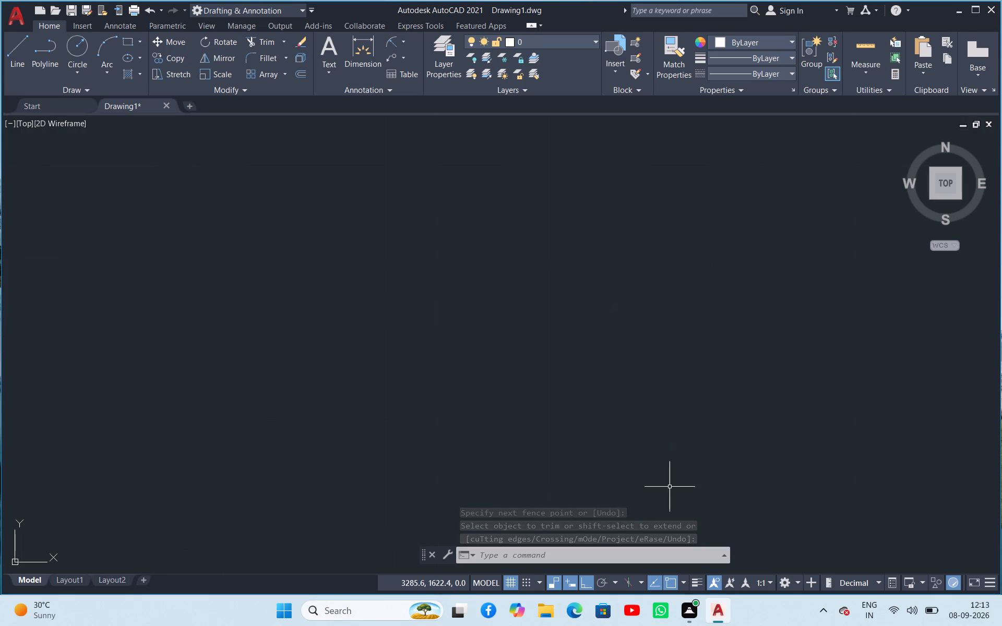
scroll(670, 487, up, 2)
scroll(657, 474, down, 14)
scroll(669, 529, up, 2)
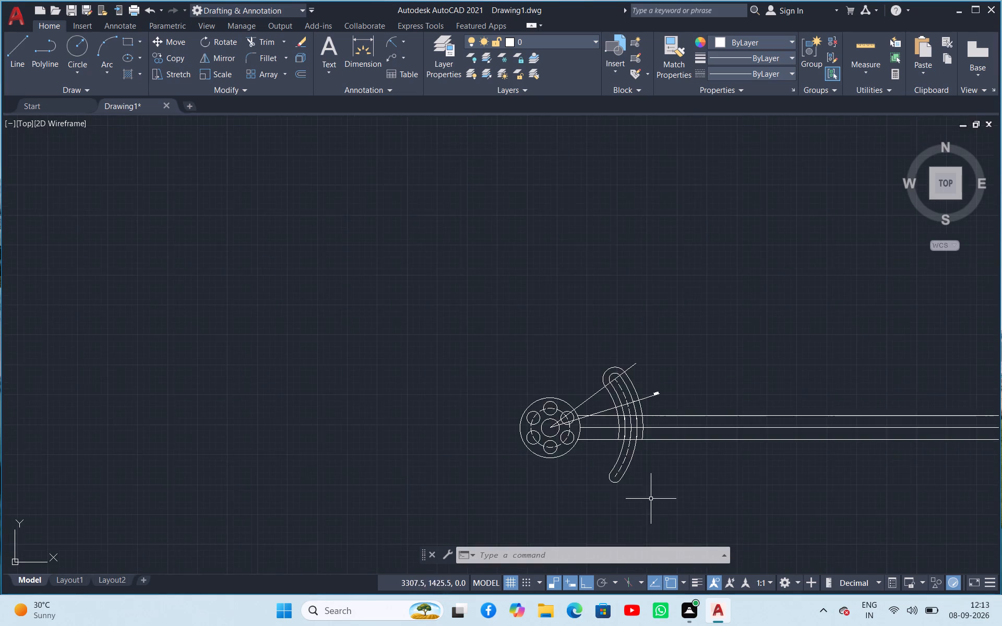
scroll(650, 490, up, 1)
click(270, 45)
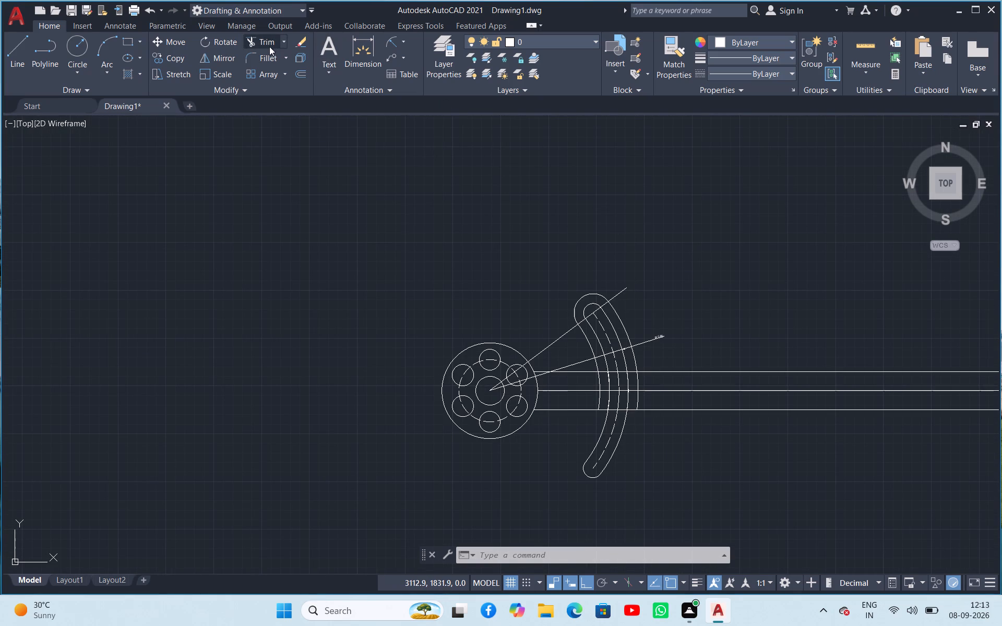
click(627, 383)
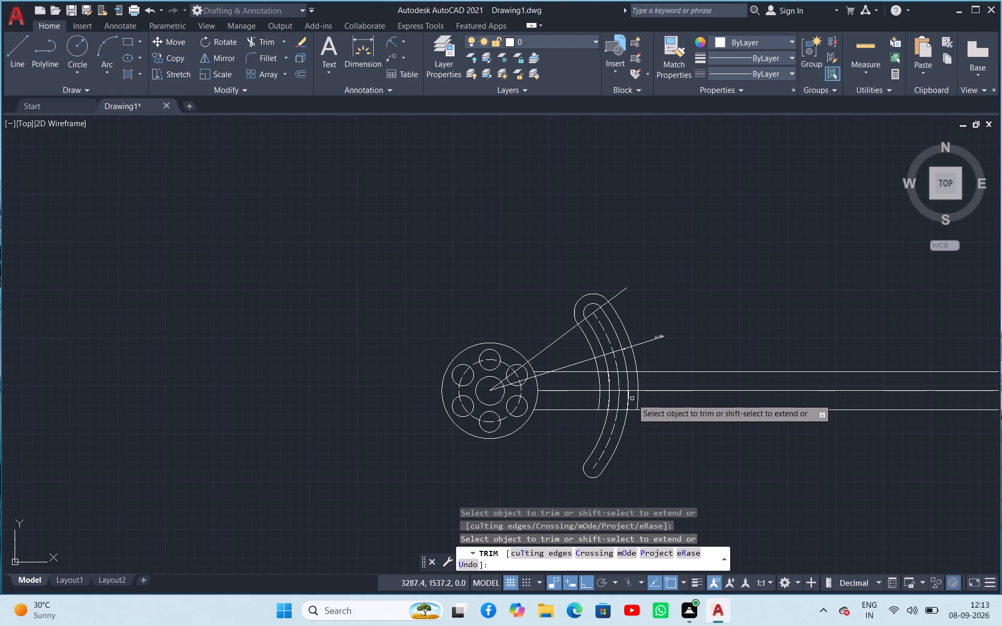
click(630, 399)
click(617, 396)
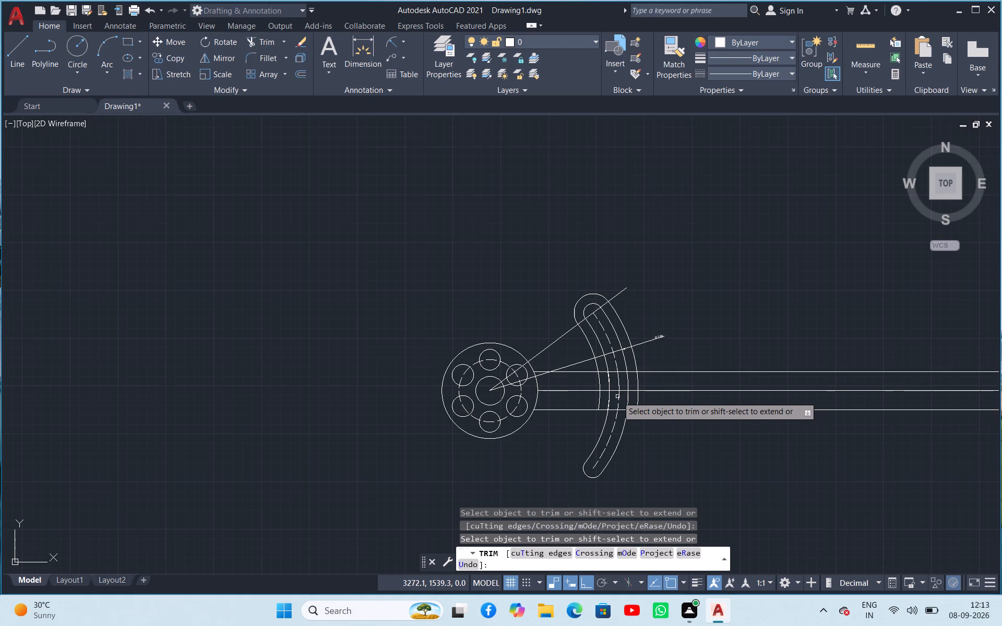
click(619, 385)
click(609, 383)
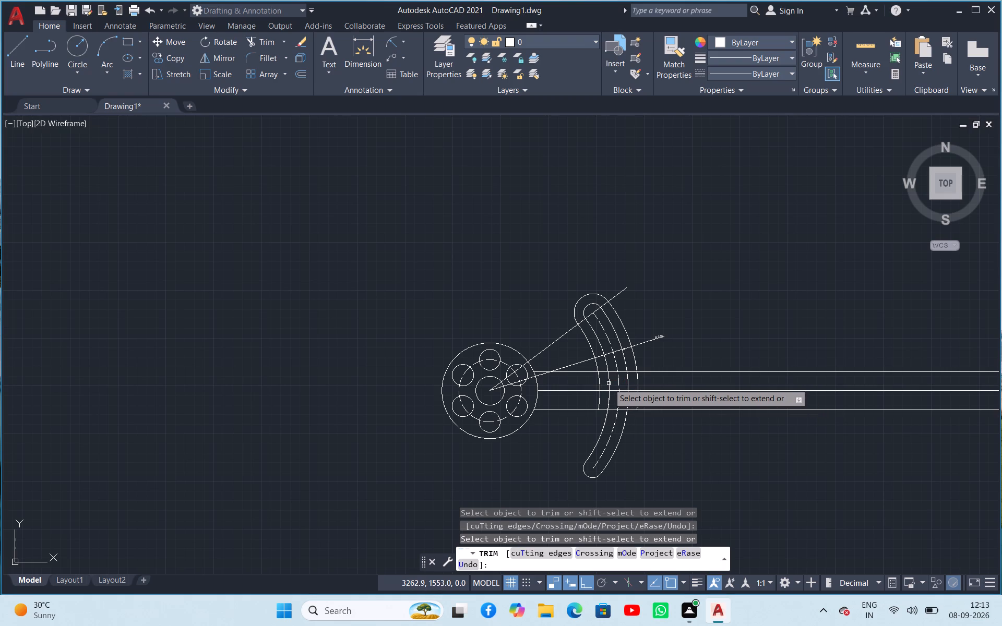
click(609, 399)
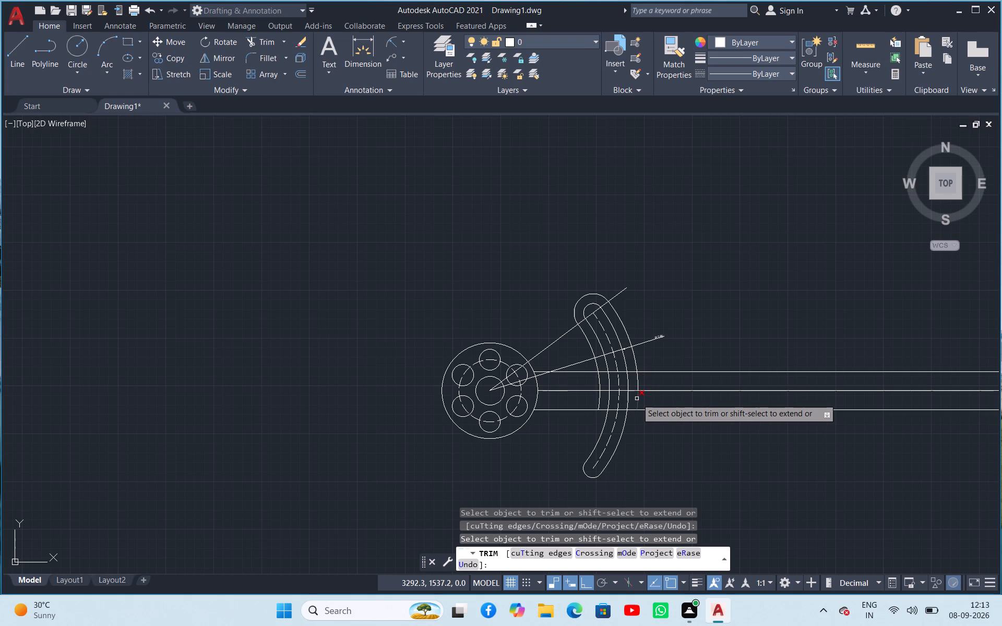
right_click(715, 275)
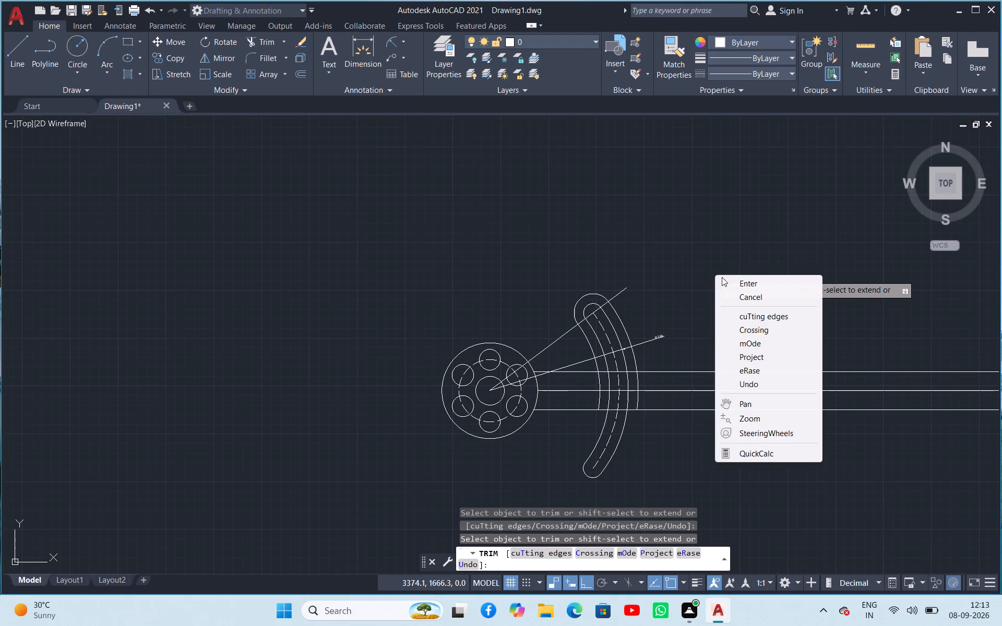
click(726, 285)
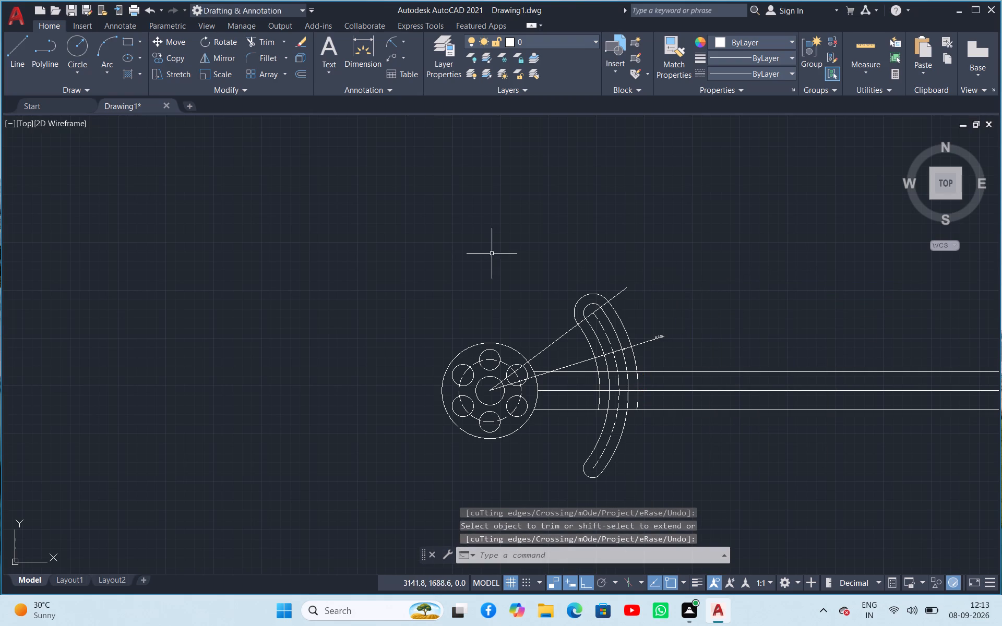
Mirror the radius 115 and 155 arcs and the outer rounded cap about the middle horizontal line, keeping the originals.
click(591, 350)
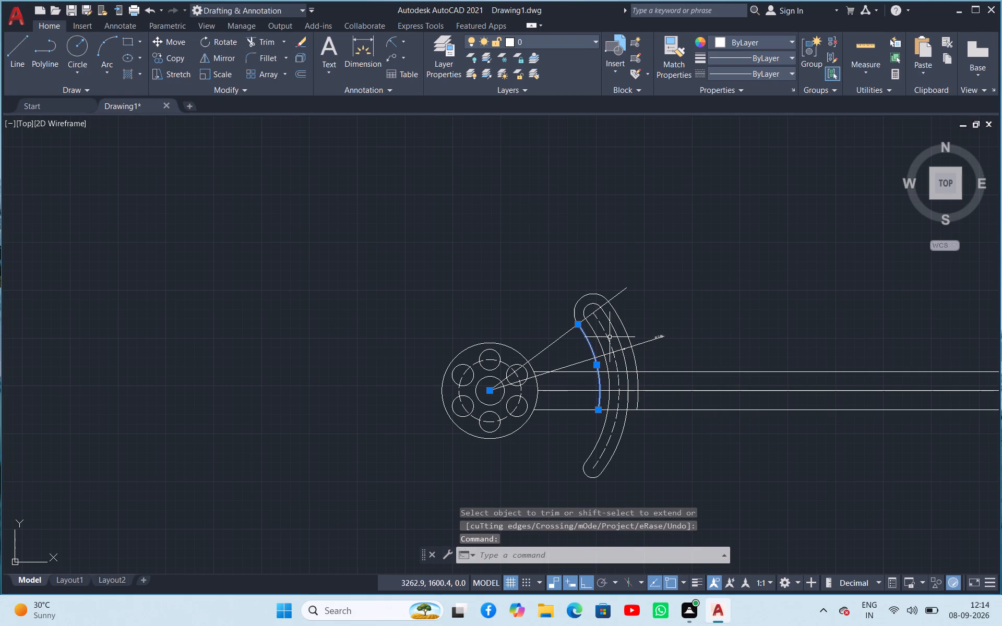
click(624, 332)
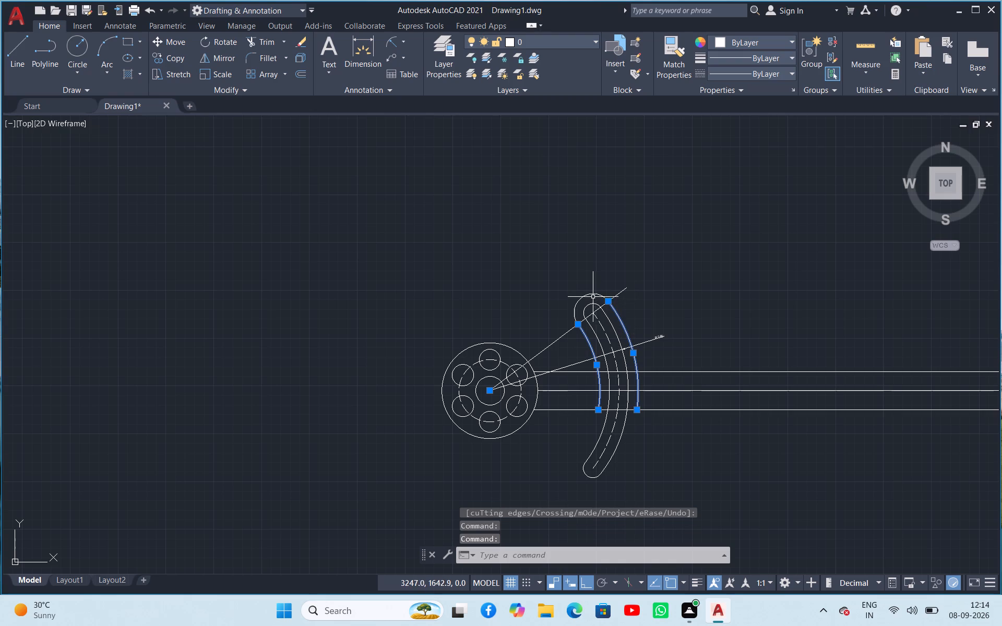
click(591, 295)
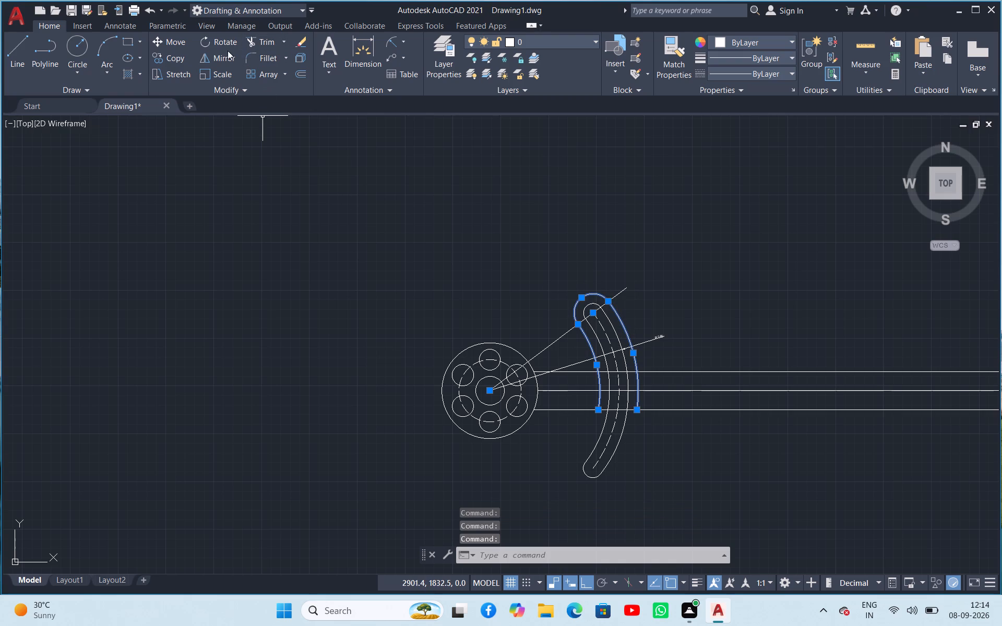
click(214, 55)
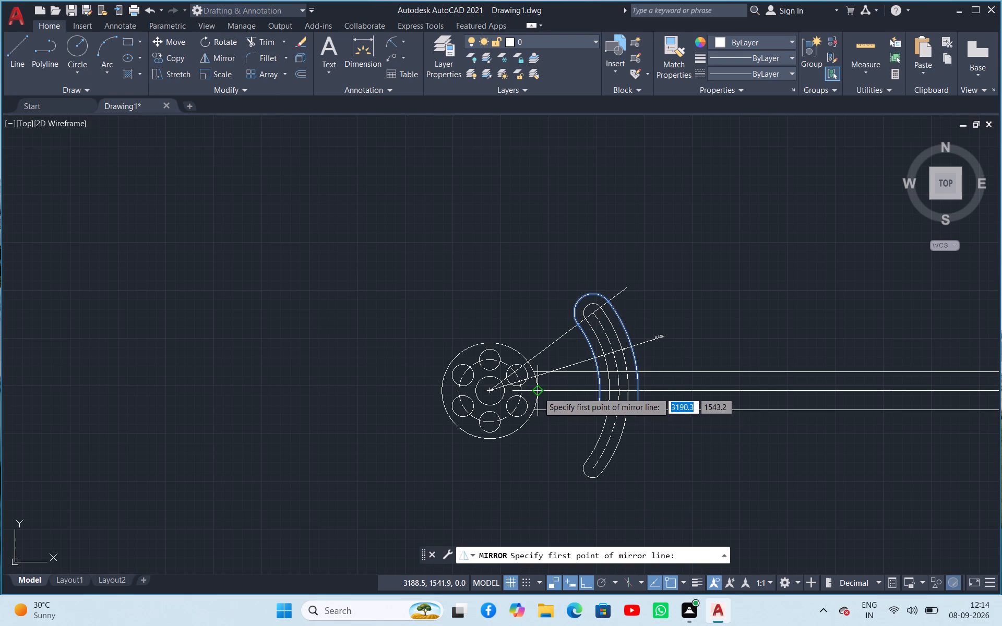
click(538, 391)
click(562, 393)
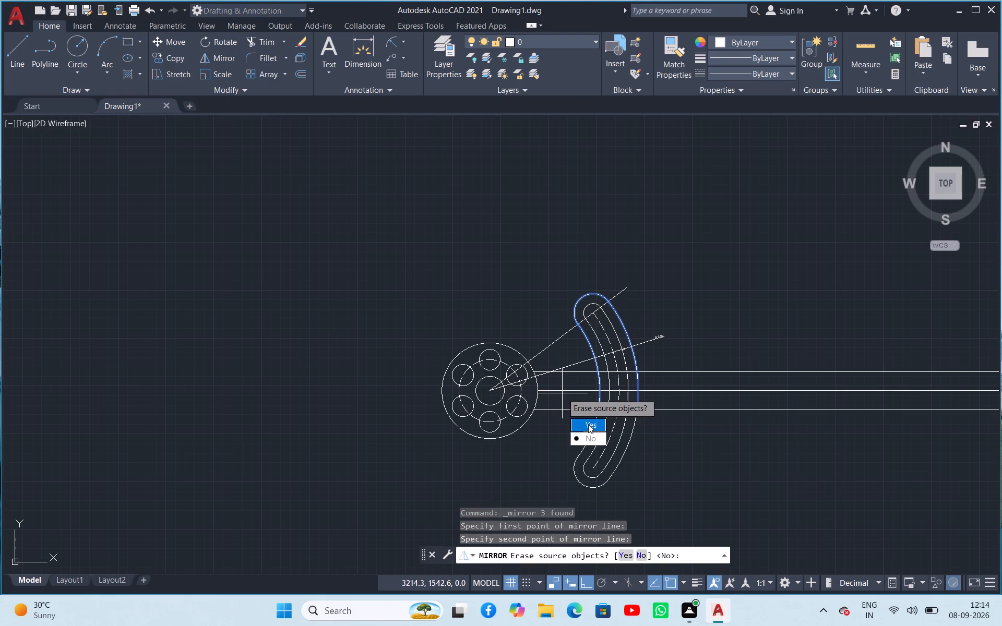
drag(590, 434, 563, 393)
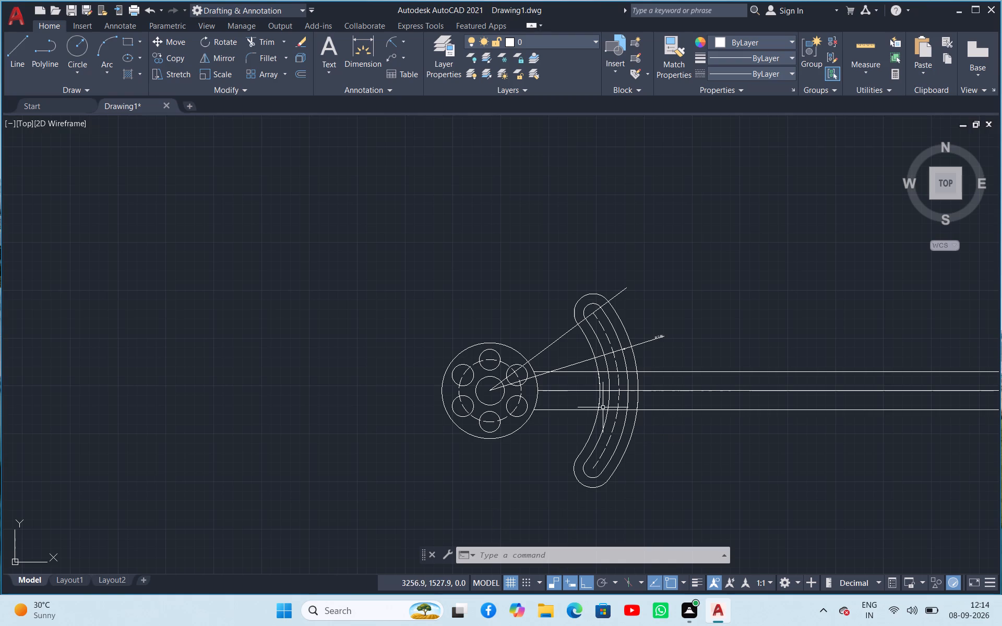
Start the Trim command.
click(252, 45)
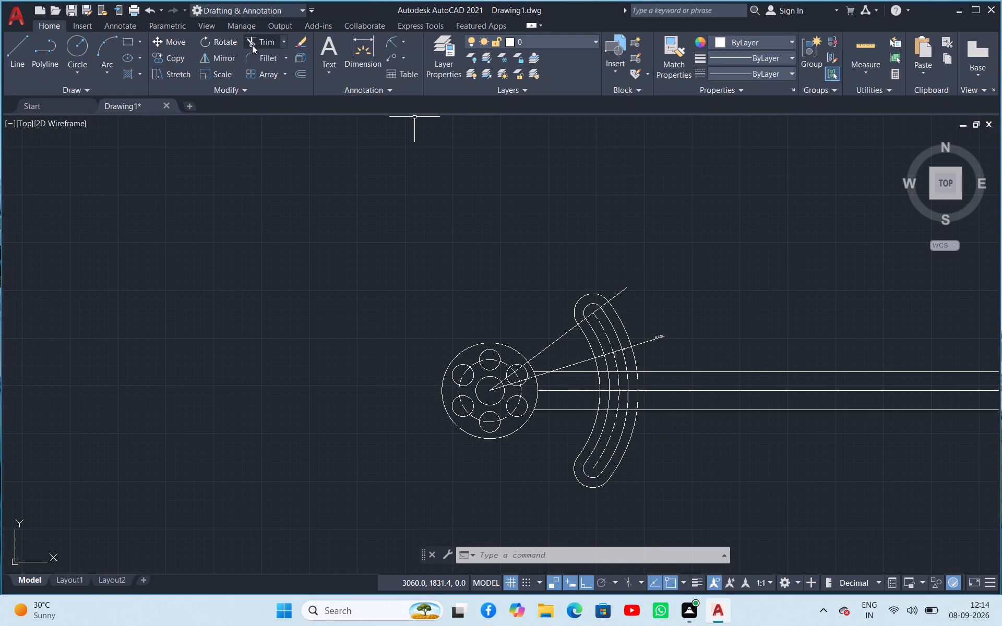
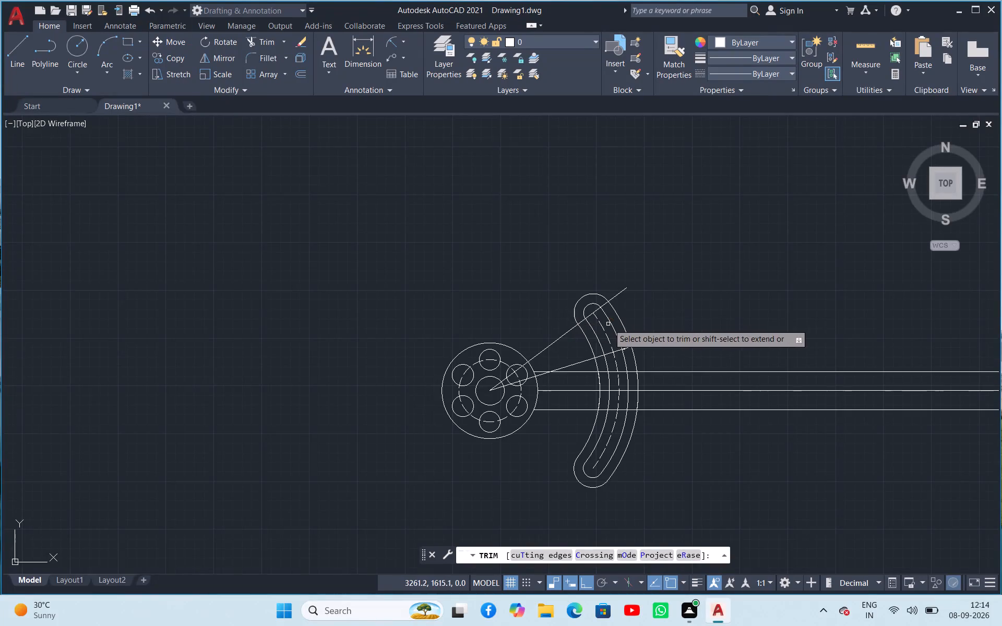
Trim the overlapping pieces of the radius 115 and radius 155 arcs just below the middle horizontal line.
scroll(687, 342, up, 3)
scroll(607, 384, down, 4)
scroll(550, 443, up, 4)
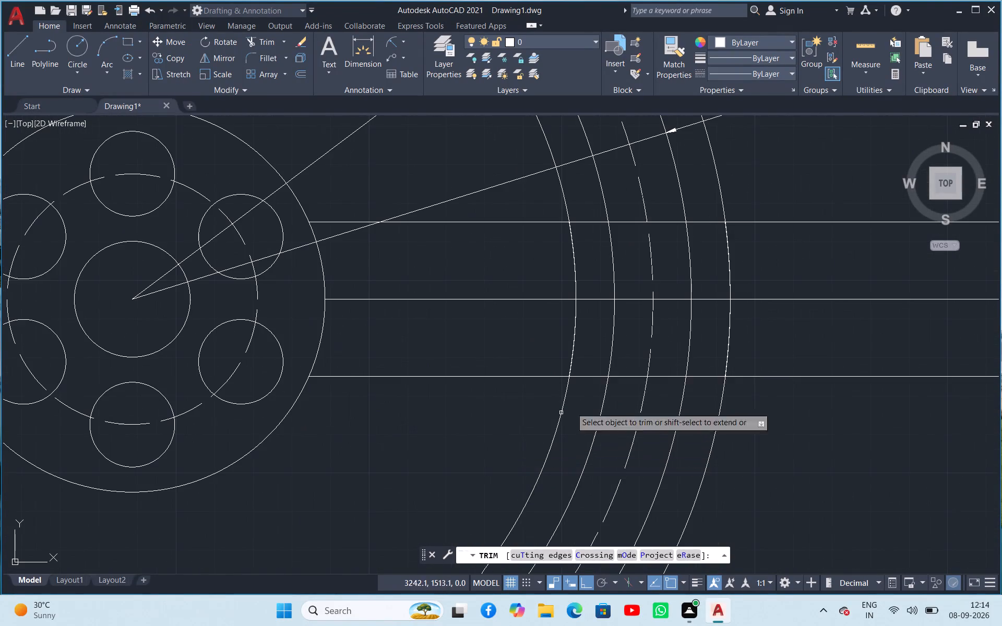
click(572, 346)
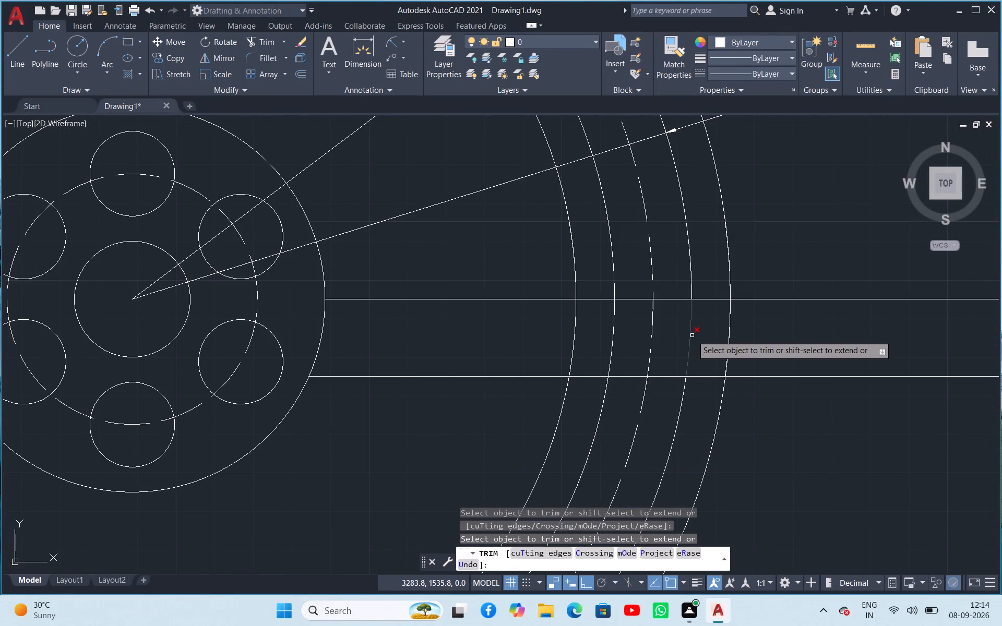
click(730, 330)
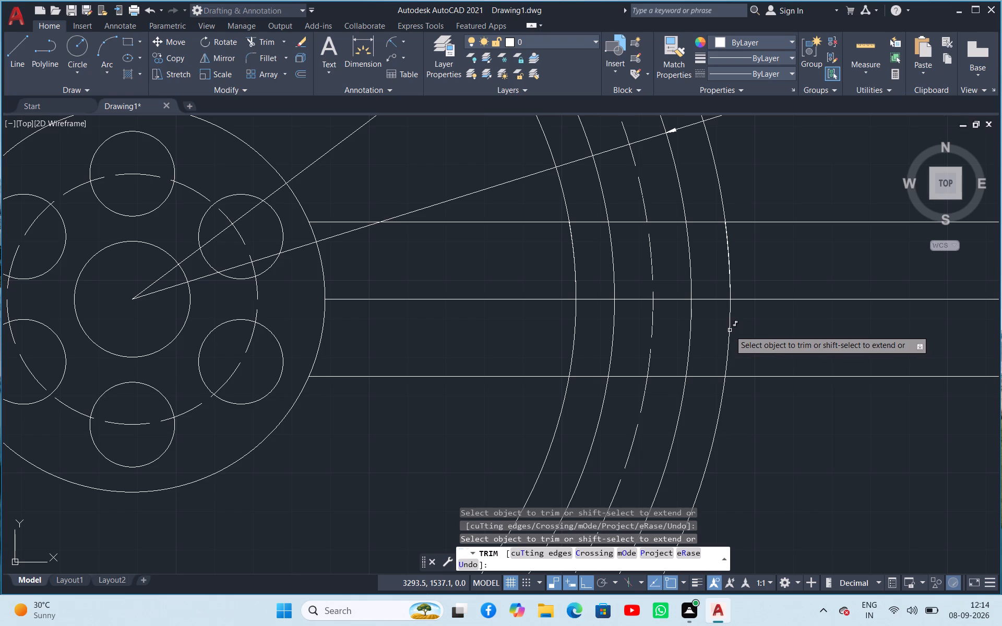
right_drag(801, 400, 813, 406)
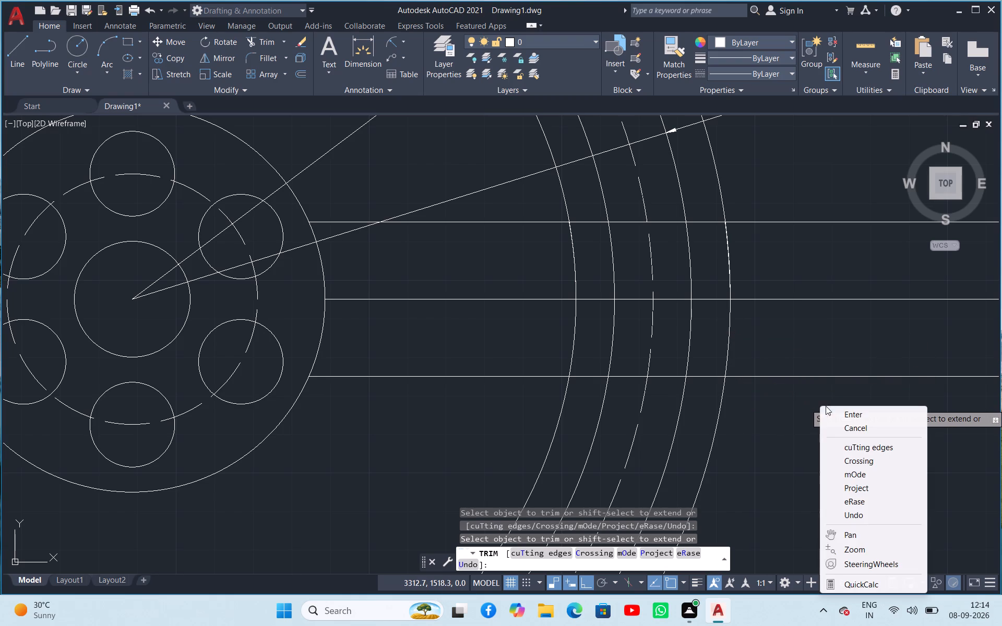
click(839, 417)
Trim the three horizontal lines where they extend beyond the radius 155 outer arc.
scroll(804, 408, up, 4)
scroll(807, 404, down, 8)
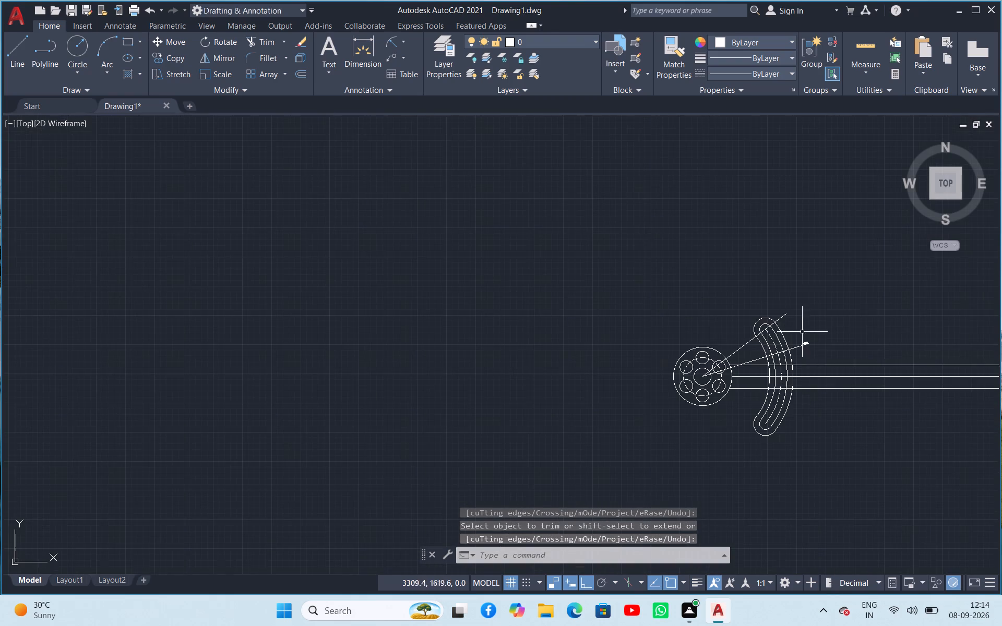
scroll(798, 314, up, 2)
scroll(812, 356, down, 2)
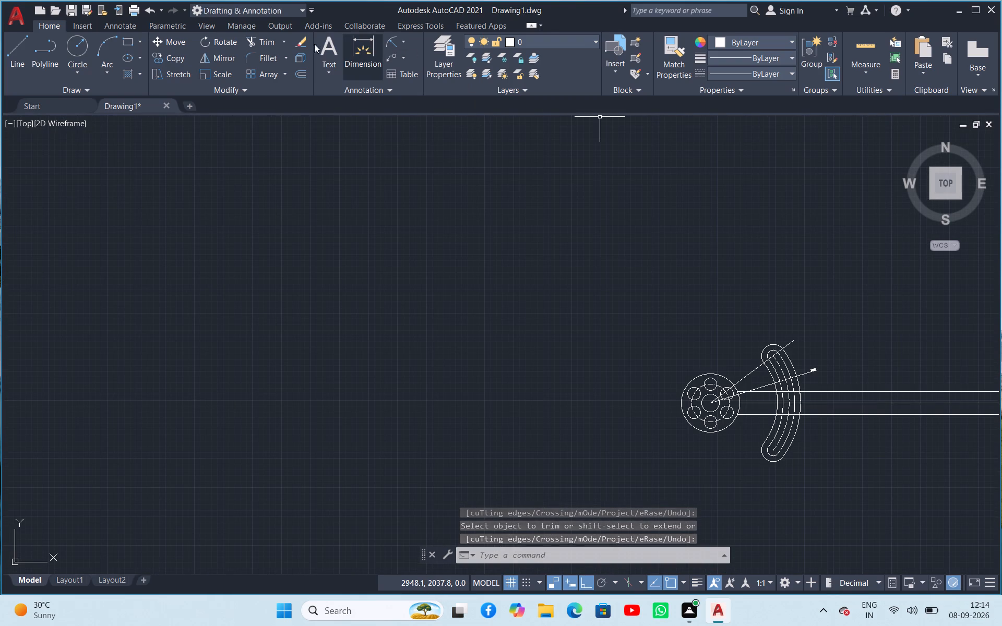
click(269, 41)
drag(898, 363, 908, 466)
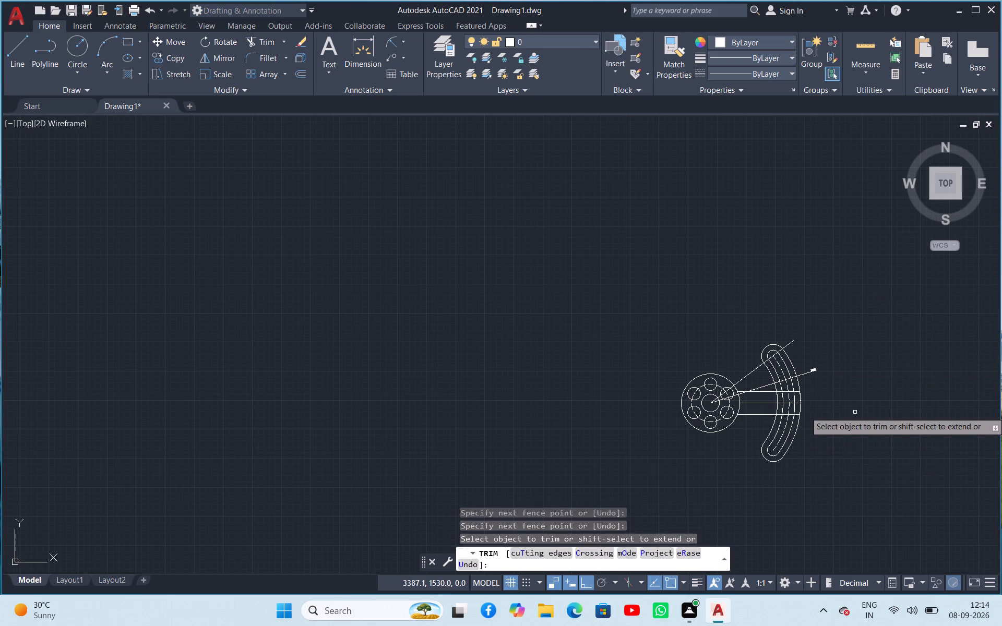
scroll(857, 408, up, 3)
scroll(856, 409, down, 1)
right_click(834, 309)
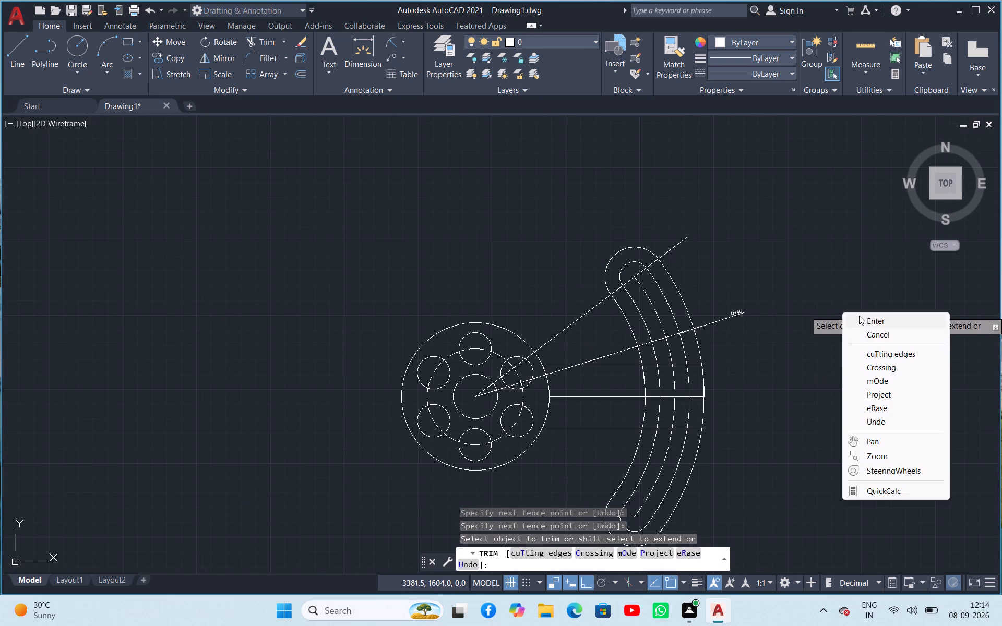
click(869, 335)
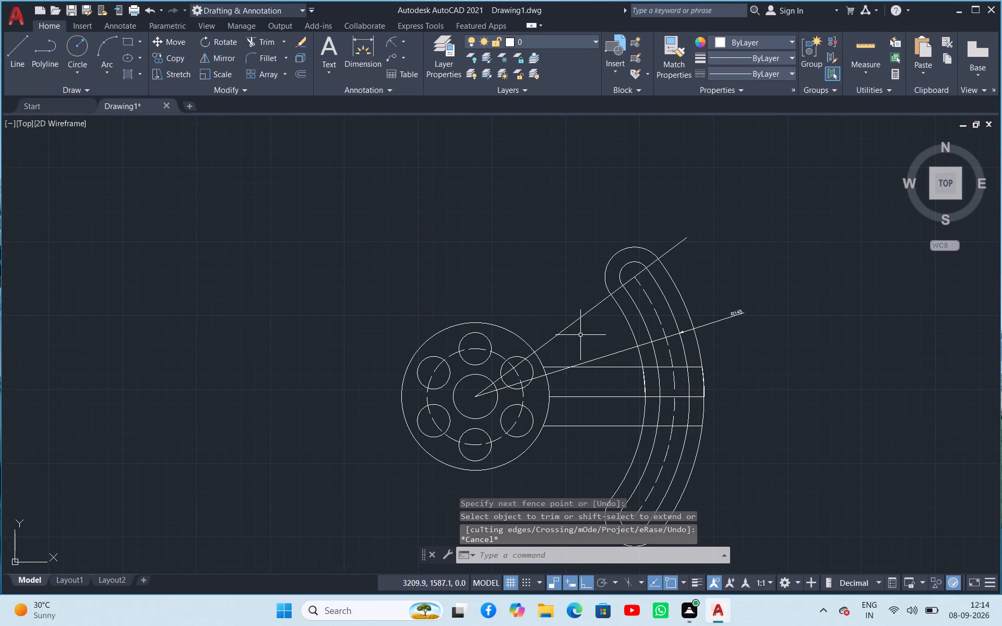
Change the linetype of the angled line through the slot's upper end to the dashed ACAD linetype.
click(569, 326)
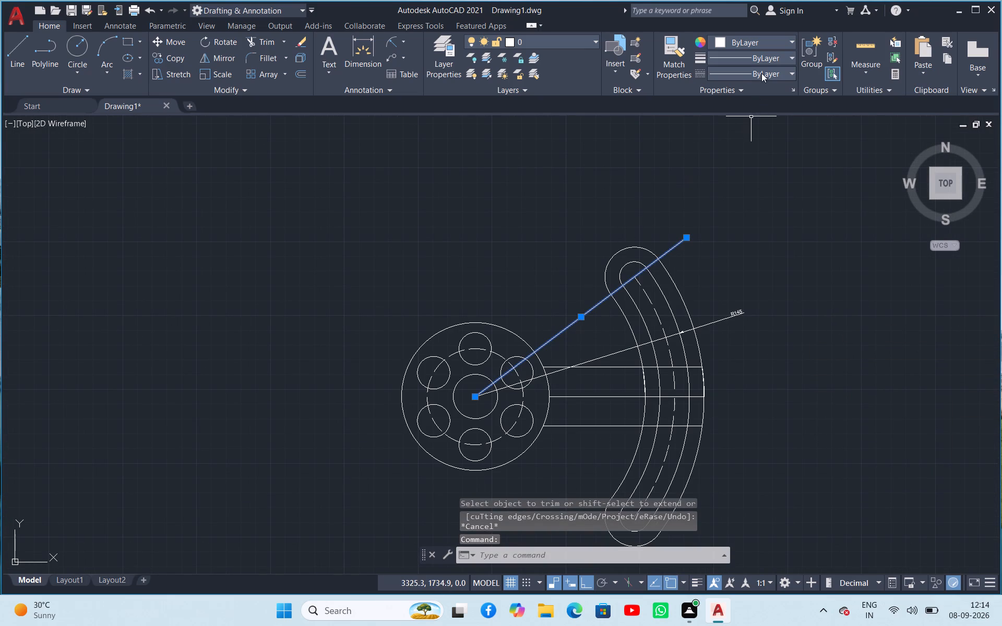
click(761, 73)
click(768, 116)
click(783, 249)
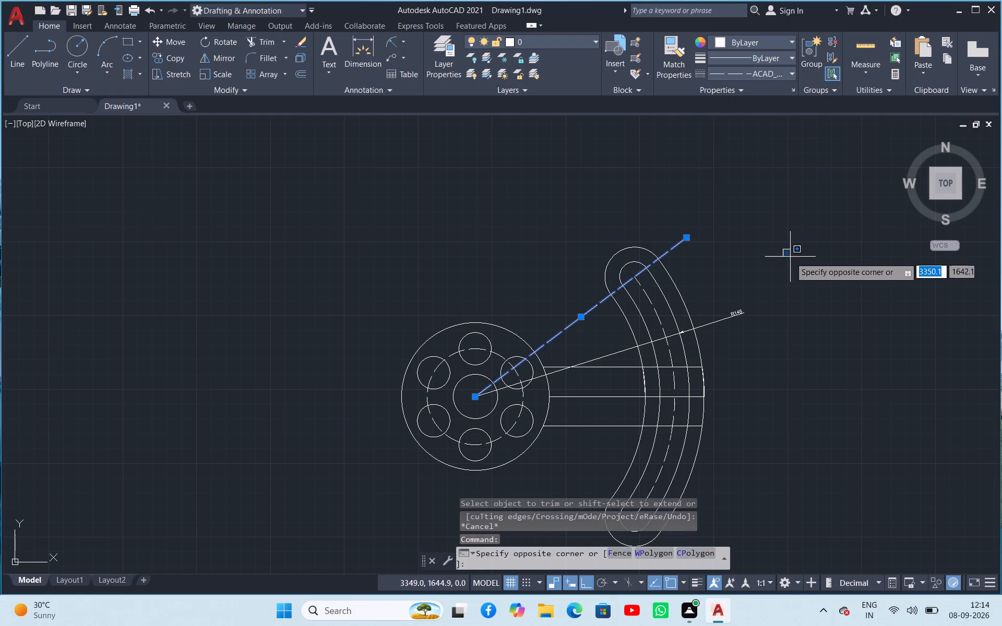
click(795, 282)
key(Escape)
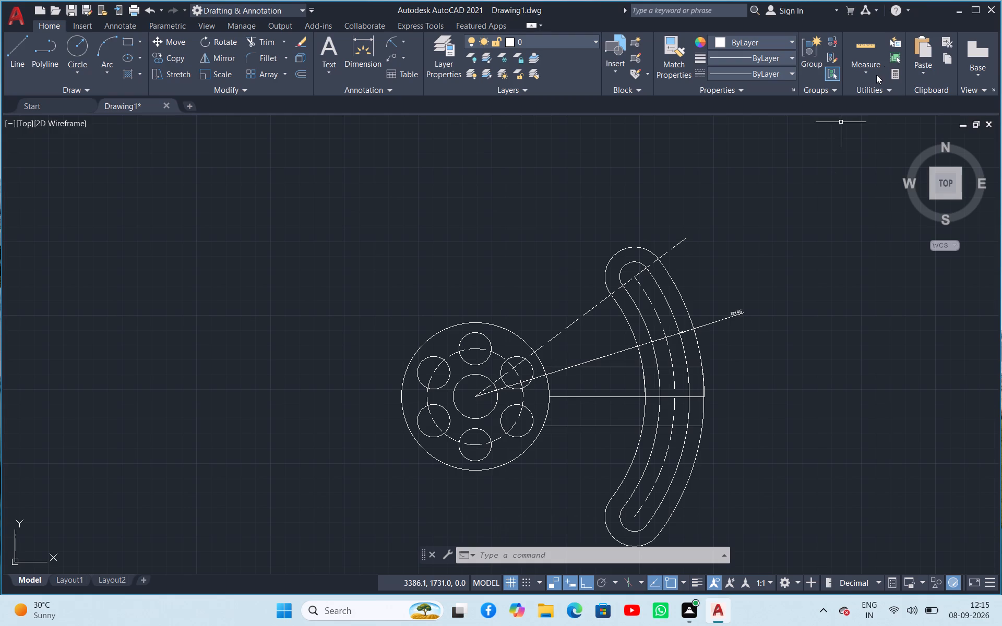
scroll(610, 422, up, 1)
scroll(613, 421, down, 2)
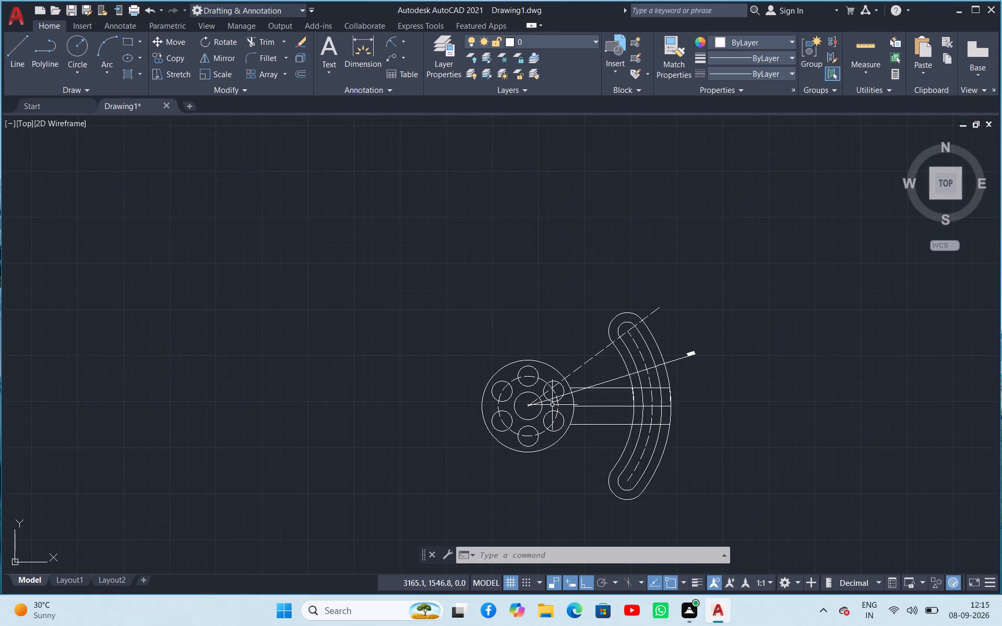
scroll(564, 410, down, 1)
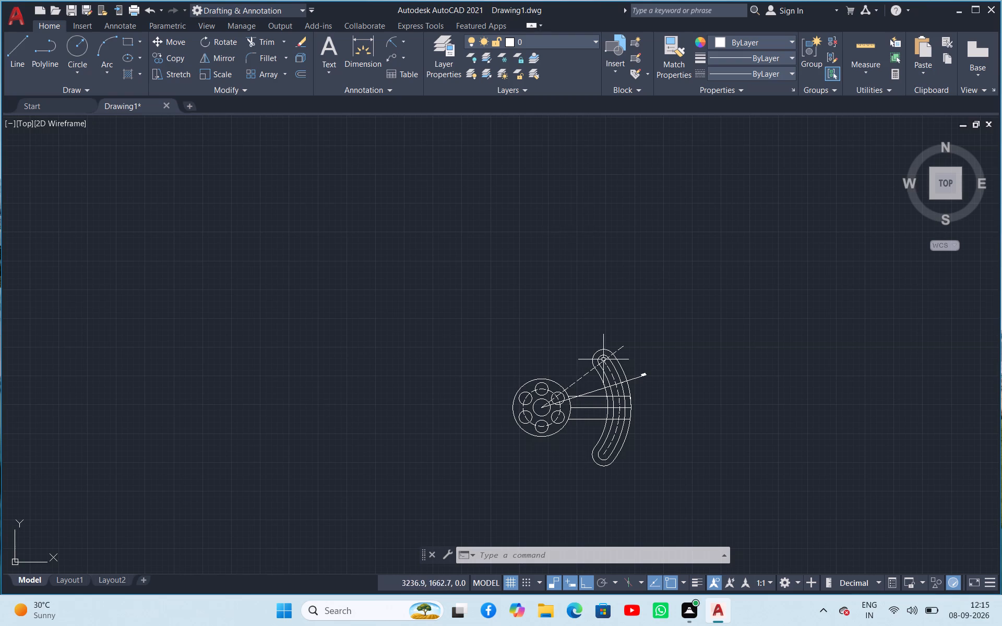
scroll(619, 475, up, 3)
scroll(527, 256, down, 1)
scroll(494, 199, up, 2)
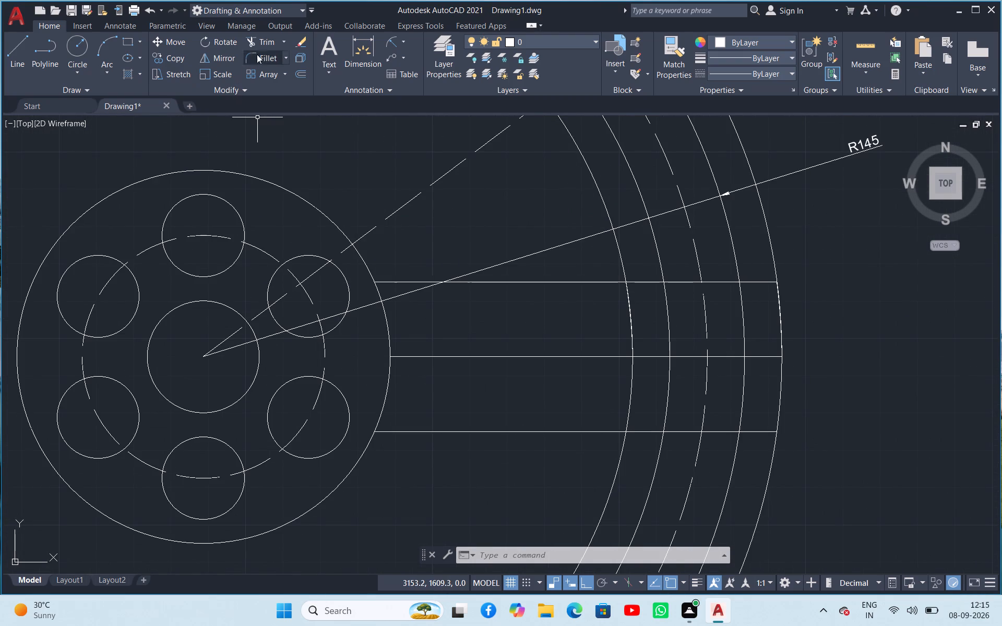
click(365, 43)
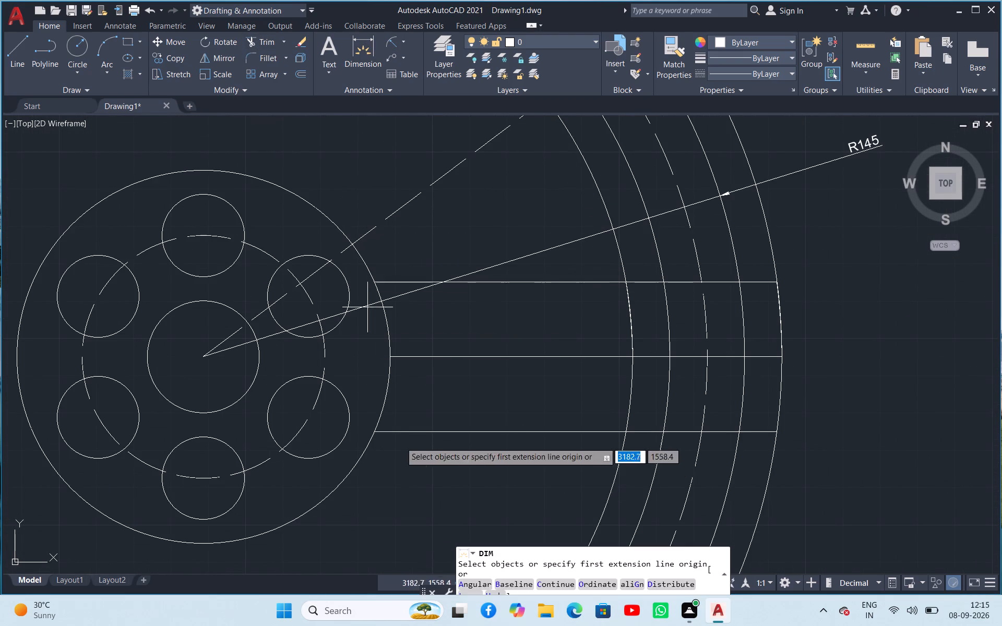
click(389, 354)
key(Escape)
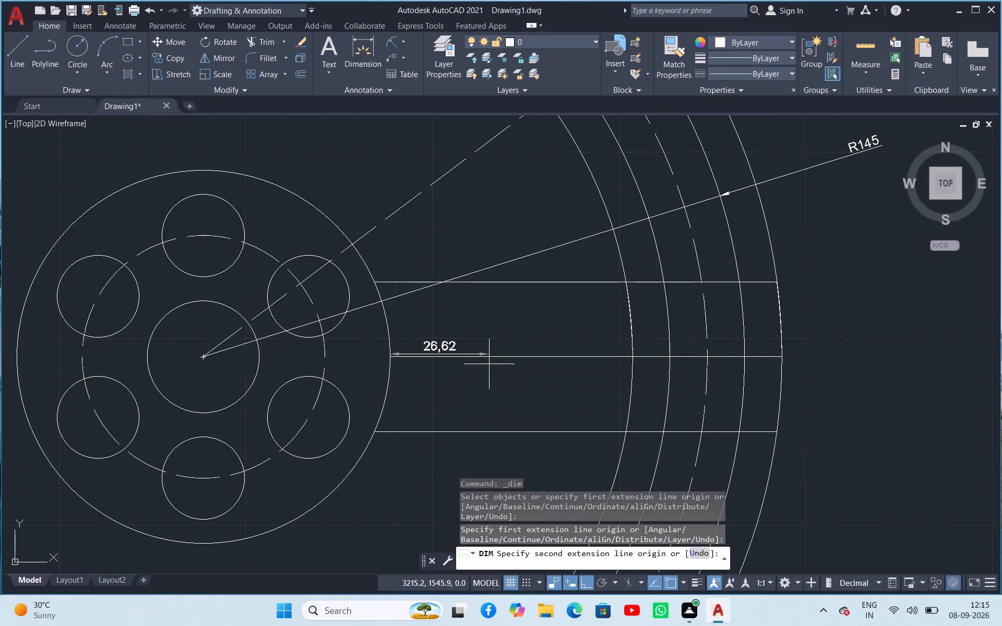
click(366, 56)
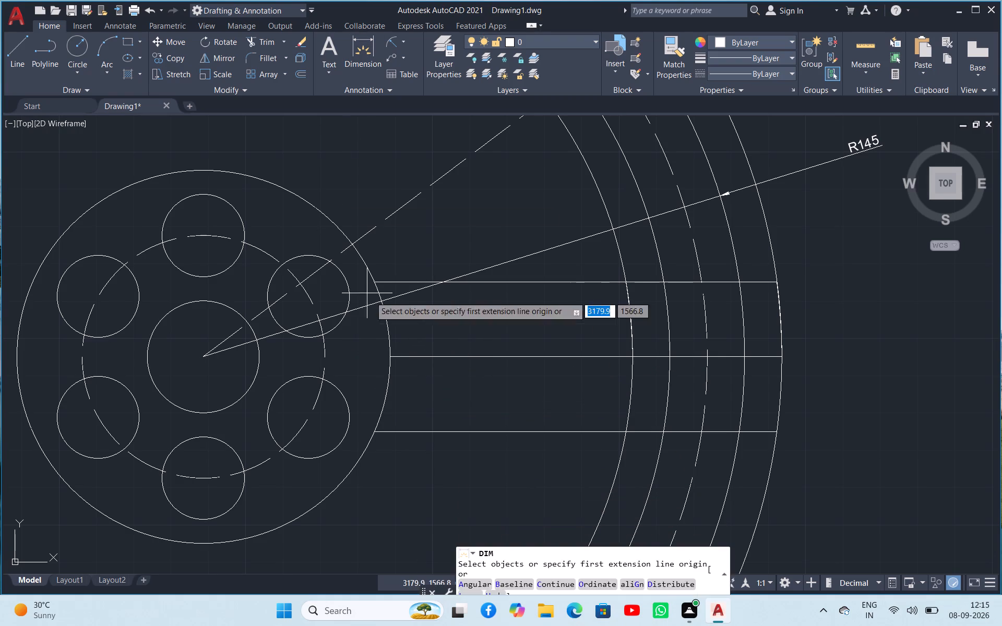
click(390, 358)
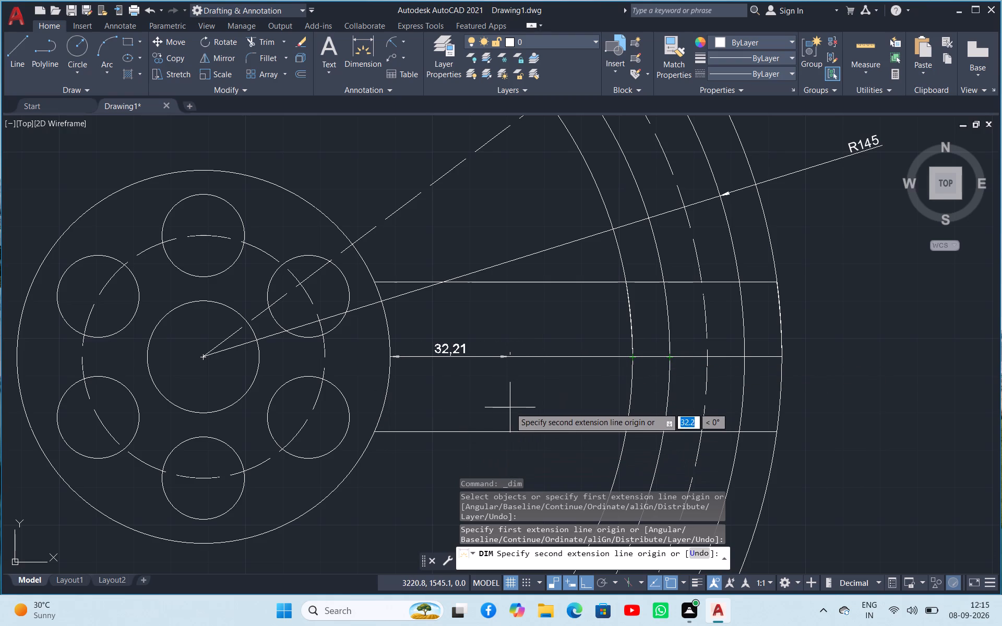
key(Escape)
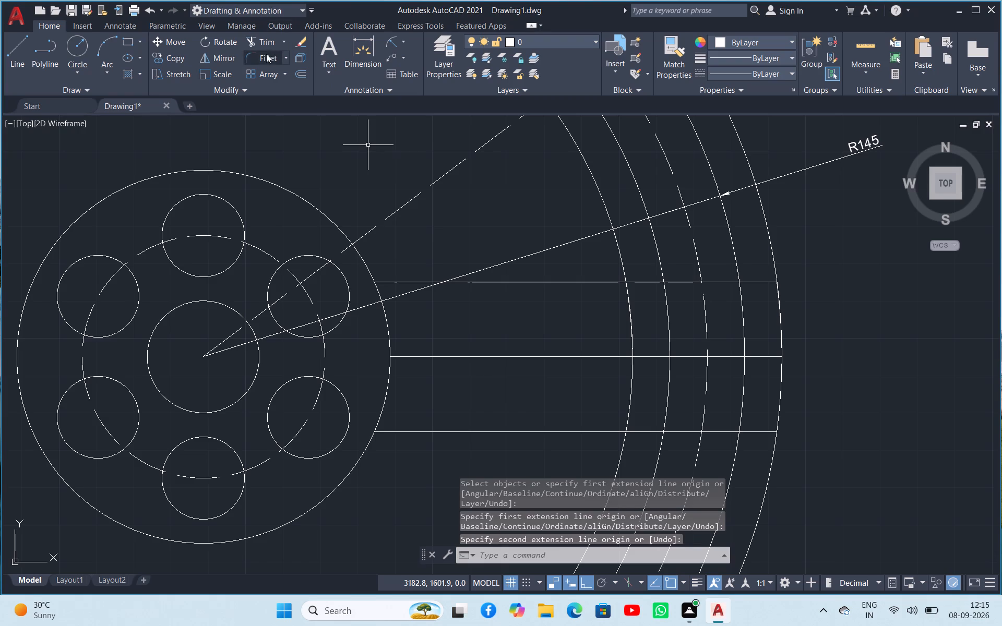
Fillet the corner between the large circle and the upper horizontal line with radius 5, on the line's outer side.
click(264, 54)
click(477, 562)
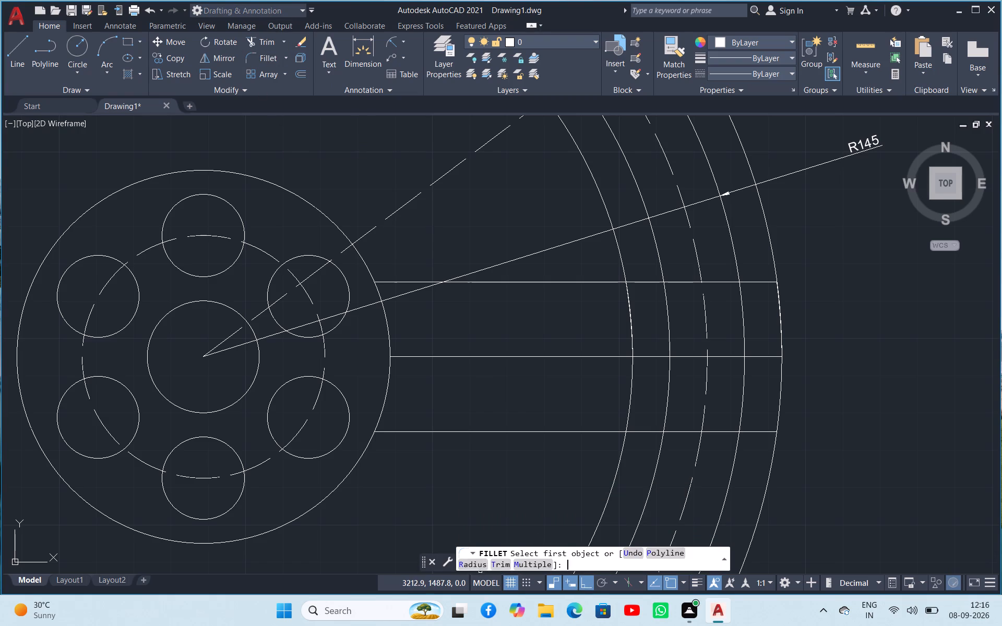
key(5)
key(Return)
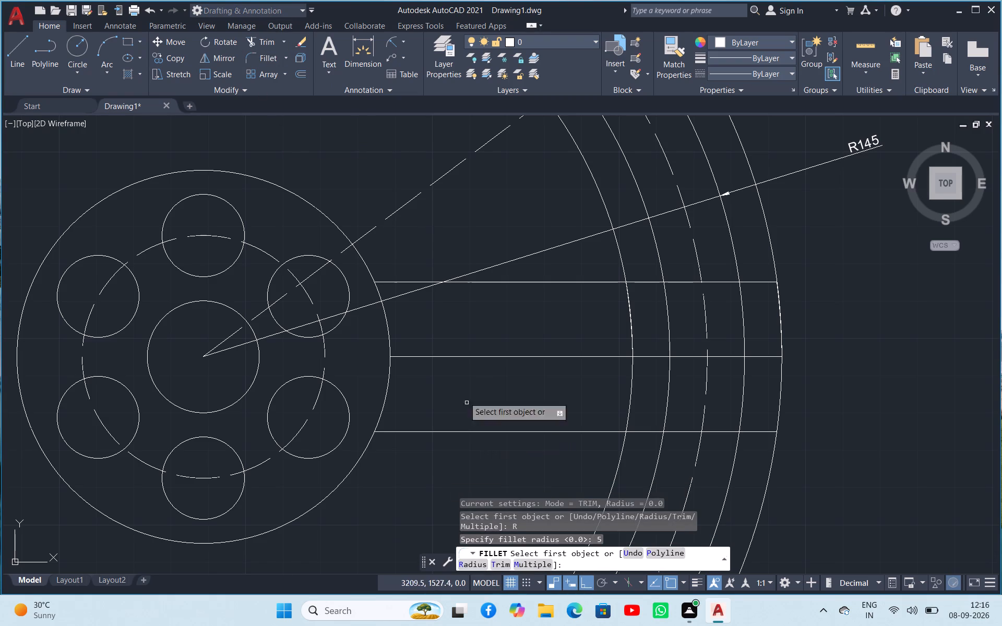
click(371, 270)
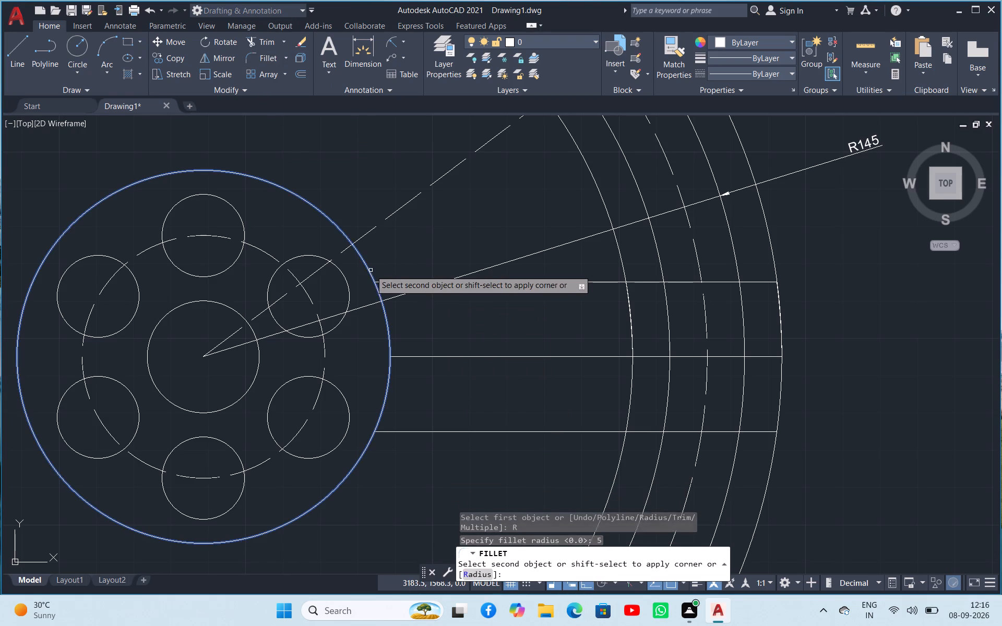
click(388, 281)
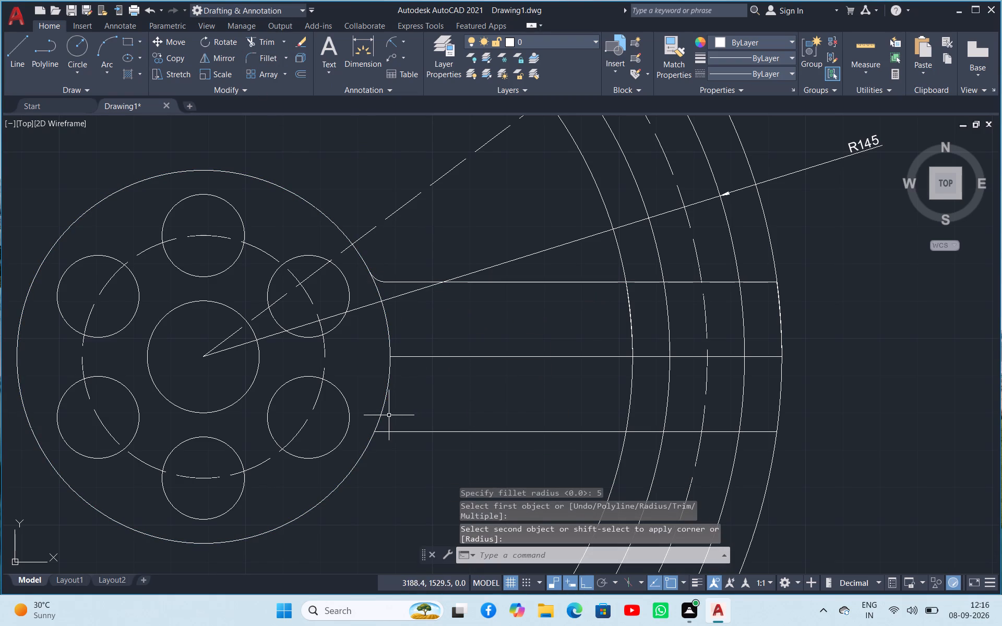
Fillet the large circle and the lower horizontal line with radius 5 in Multiple mode, picking the circle just above the line.
key(space)
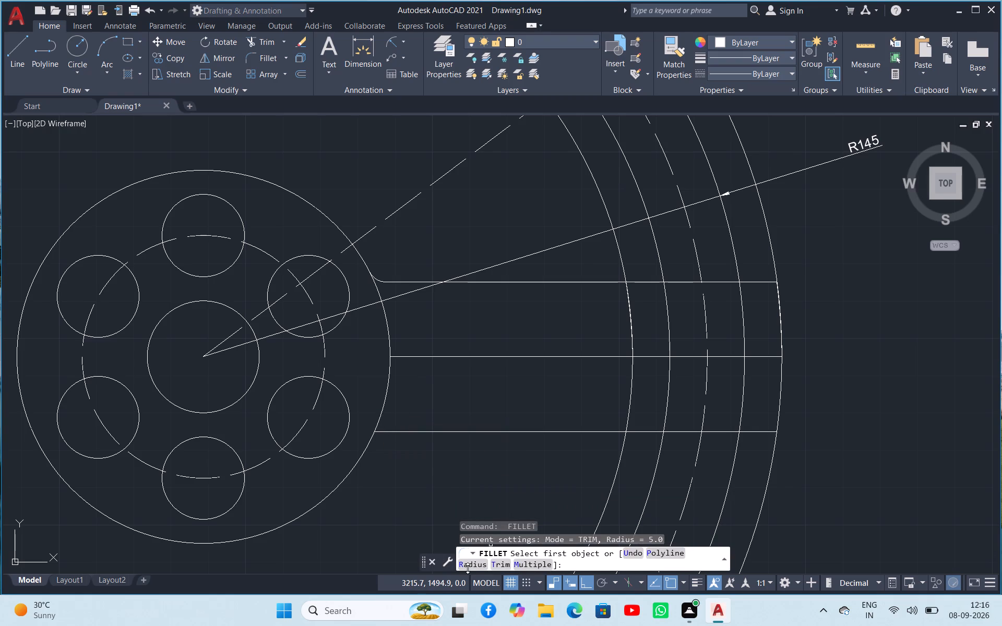
click(468, 564)
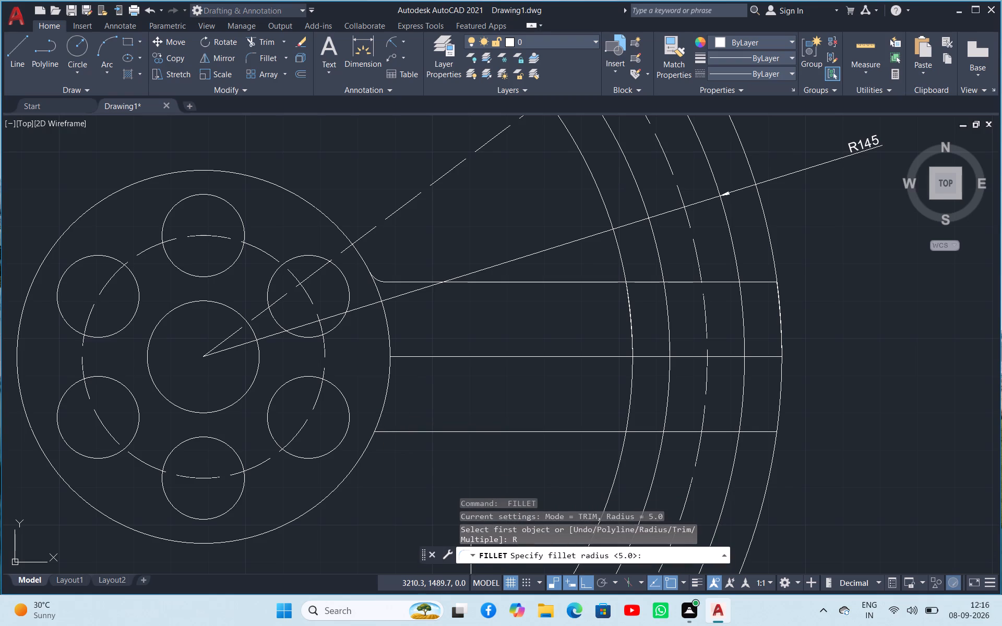
key(Return)
text(m)
key(space)
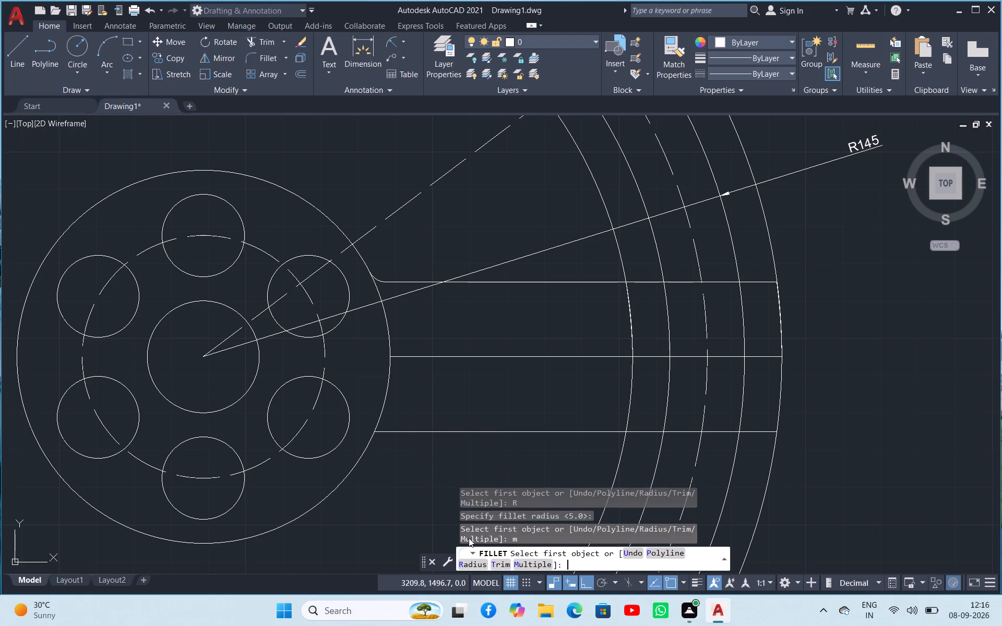
click(383, 413)
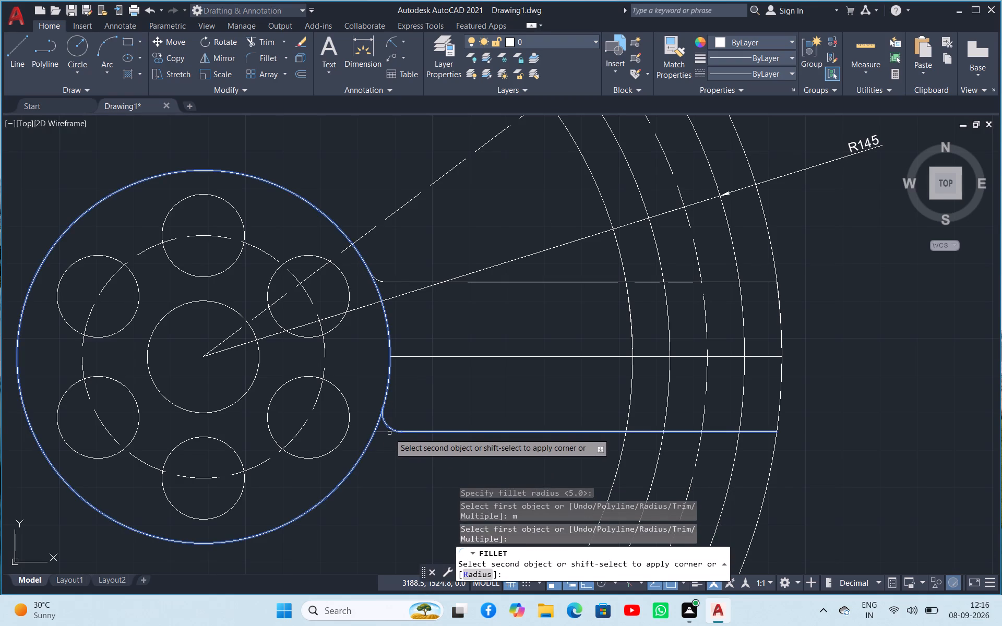
click(389, 433)
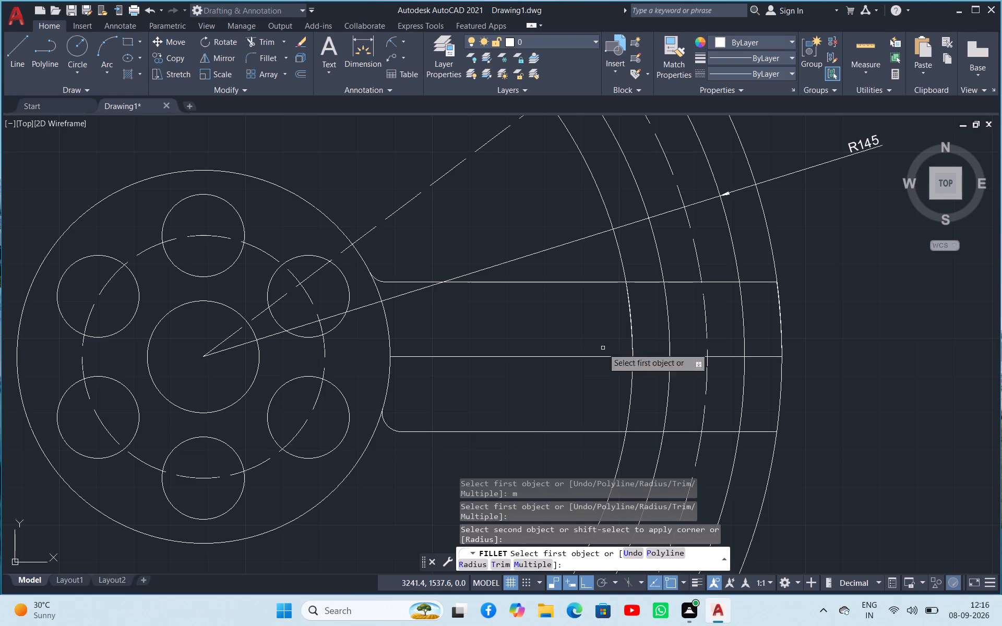
Fillet the upper and lower horizontal lines to the radius 115 inner arc with radius 5, on their outer sides.
click(622, 263)
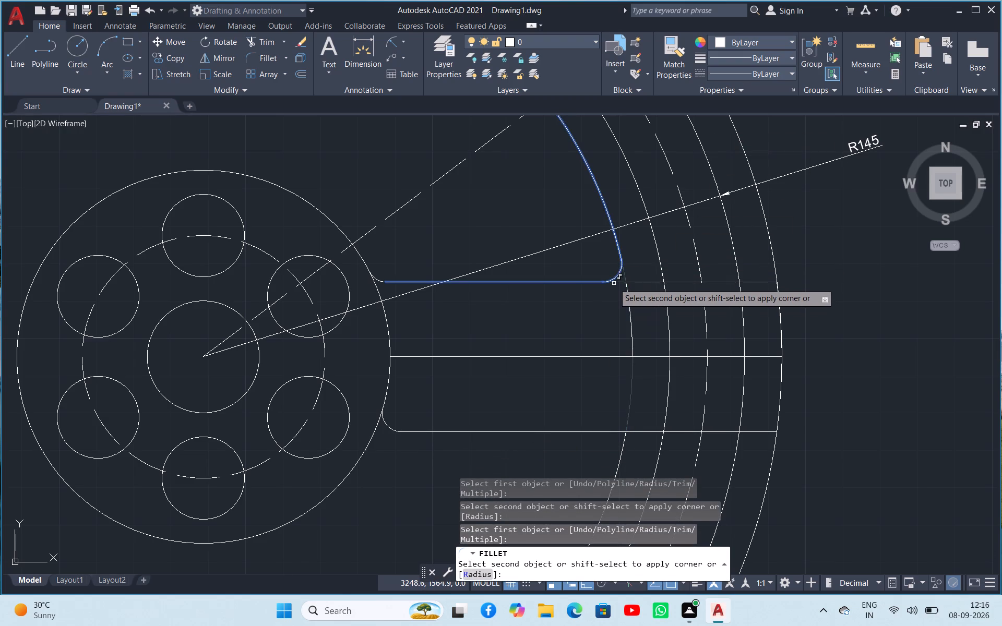
click(614, 283)
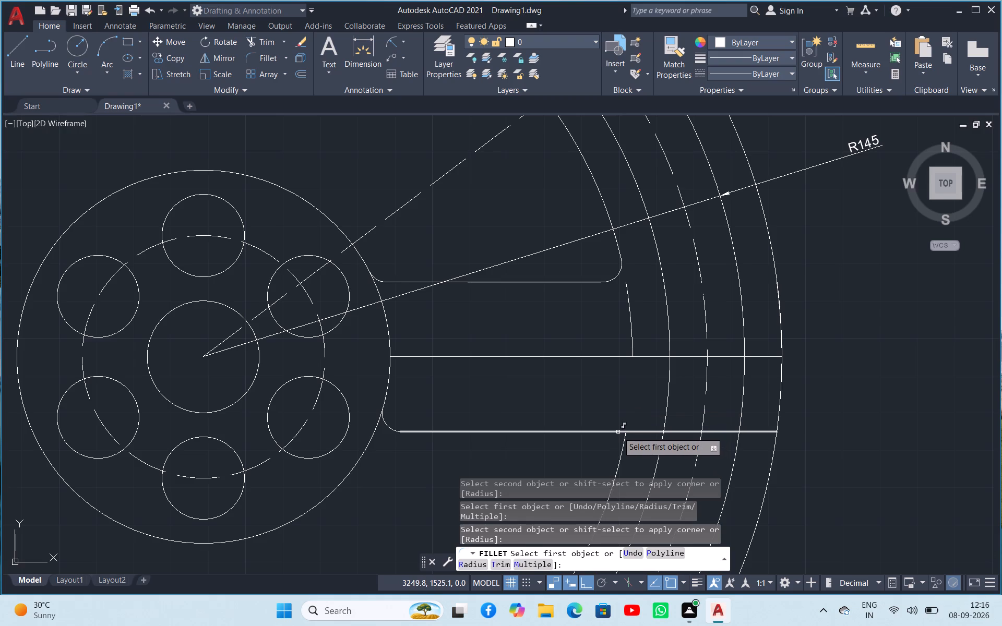
click(618, 432)
click(623, 447)
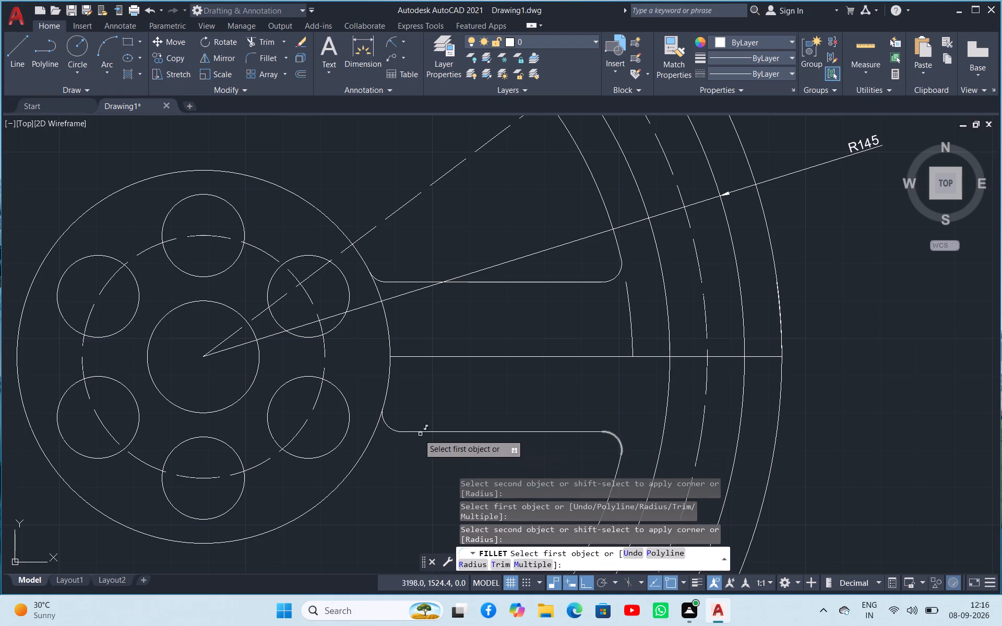
Fillet the lower horizontal line to the large circle with radius 5 again, picking the circle just below the line.
click(413, 430)
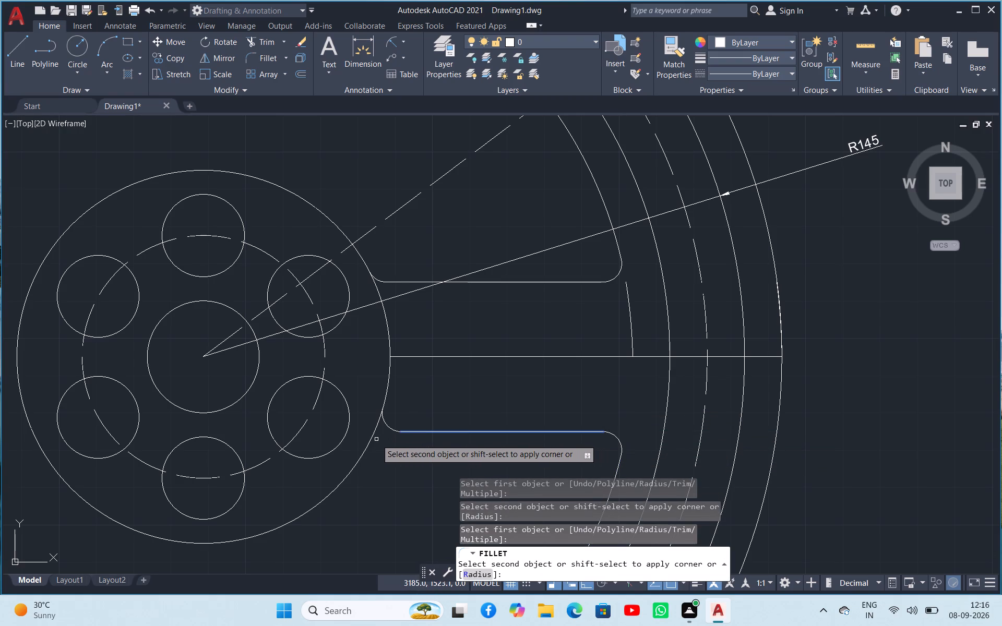
click(373, 440)
right_click(471, 385)
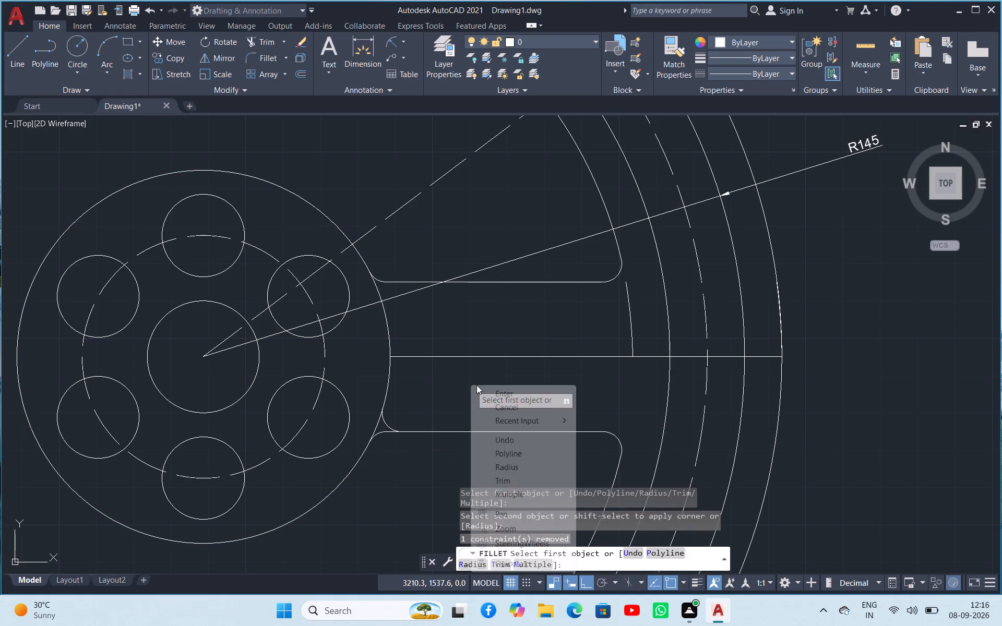
click(487, 395)
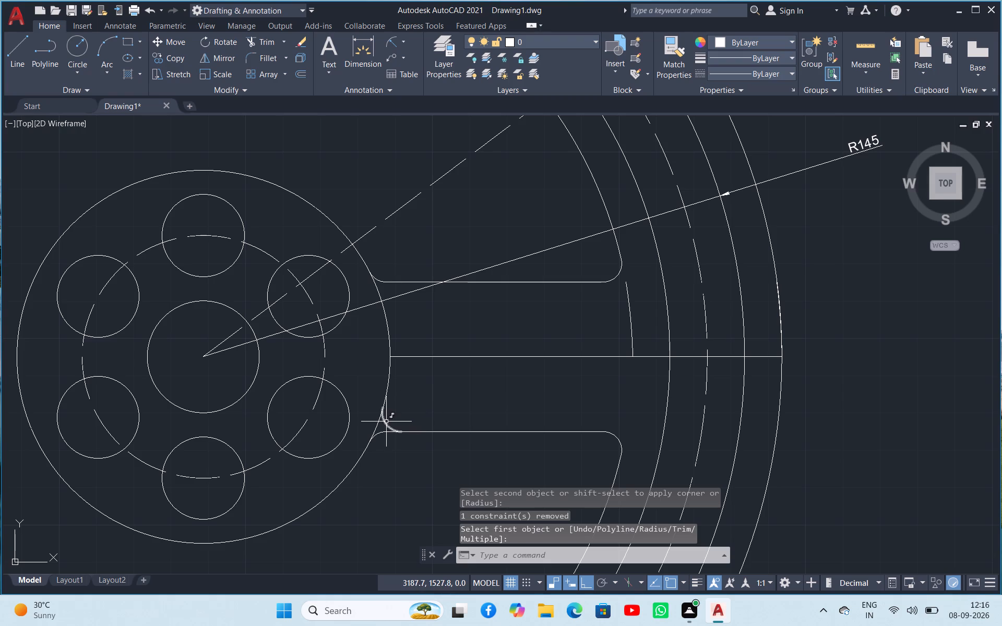
Erase the stray fillet arc above the lower arm line and the leftover inner outline arc segment above the centre line.
click(386, 422)
key(Delete)
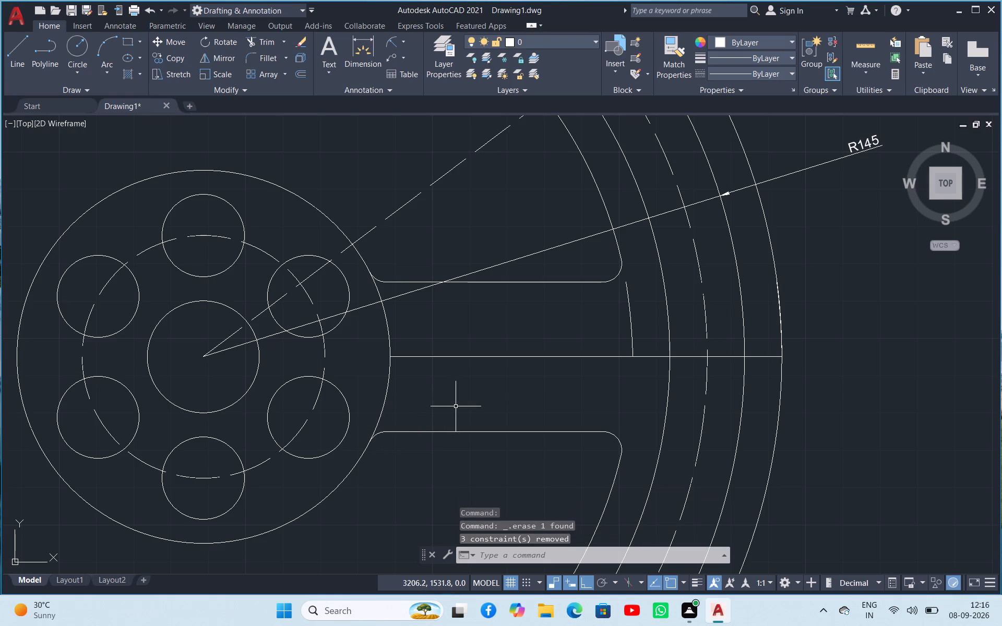
click(629, 310)
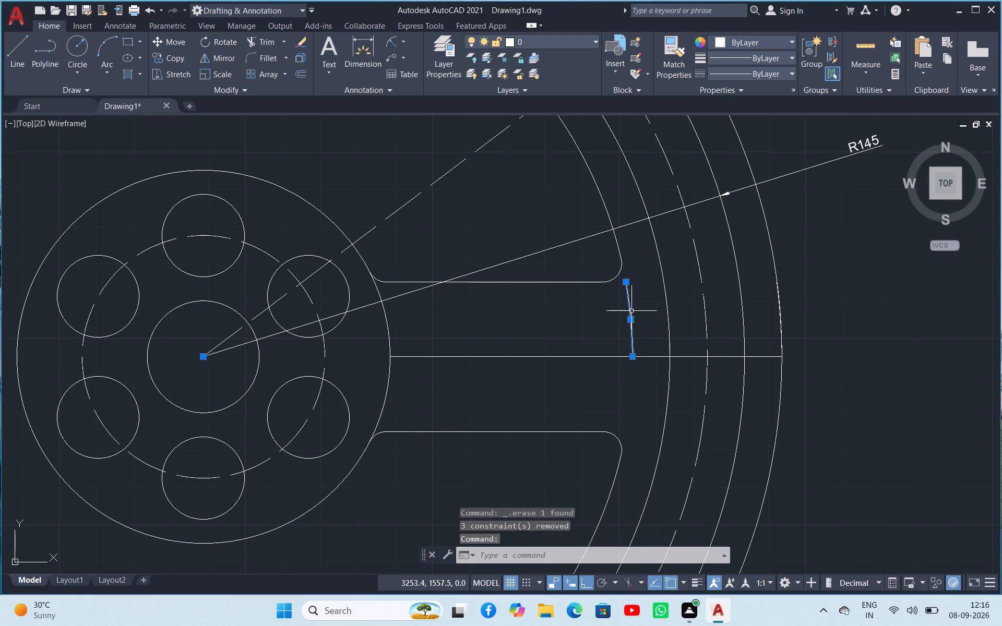
key(Delete)
Erase the horizontal centre line running from the large circle to the outermost arc.
scroll(630, 340, up, 2)
scroll(631, 342, down, 4)
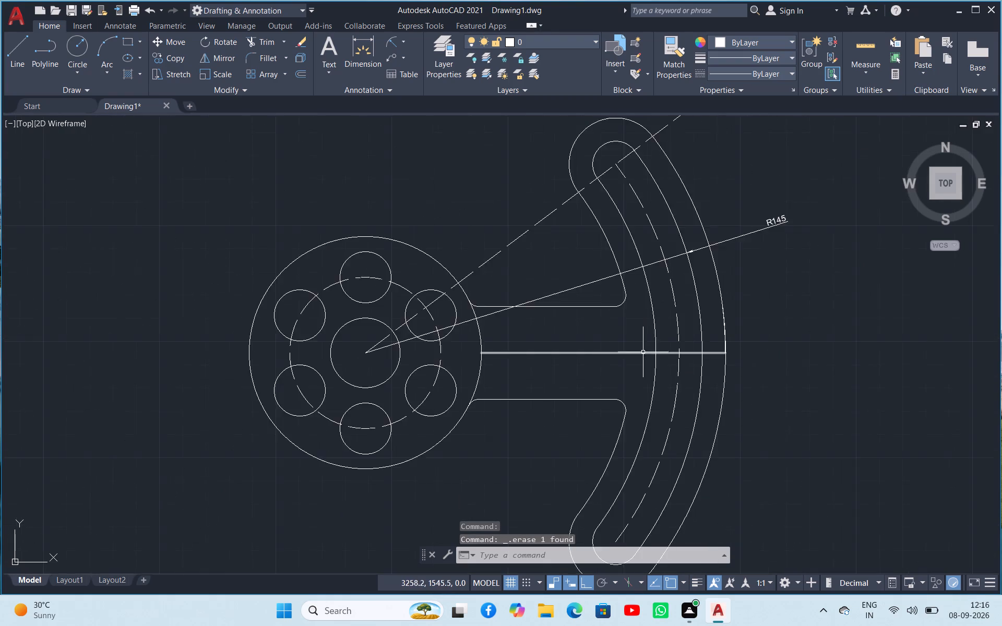
scroll(643, 352, down, 2)
scroll(674, 386, up, 2)
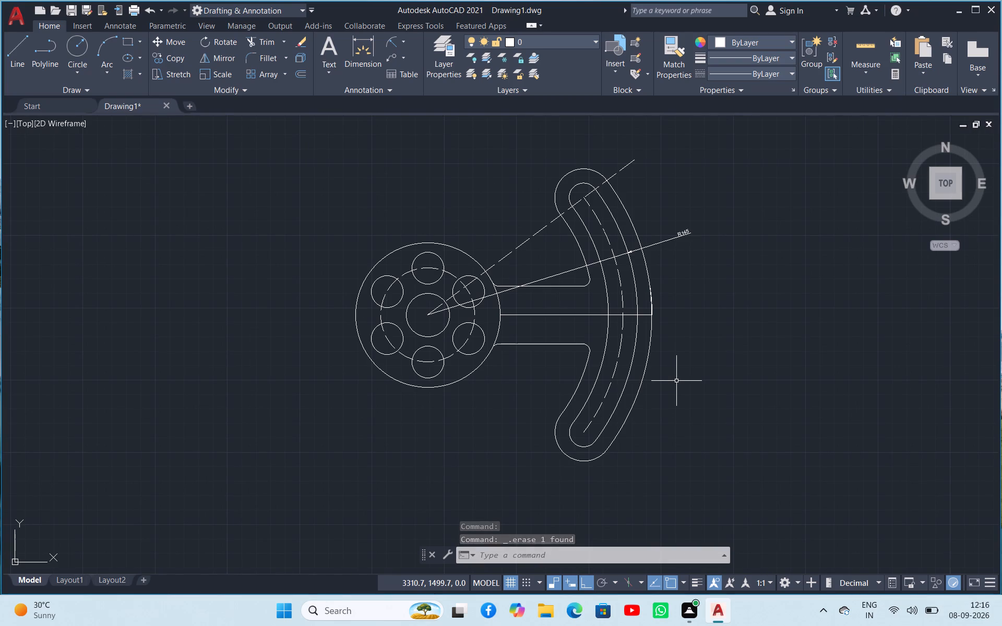
scroll(677, 381, down, 1)
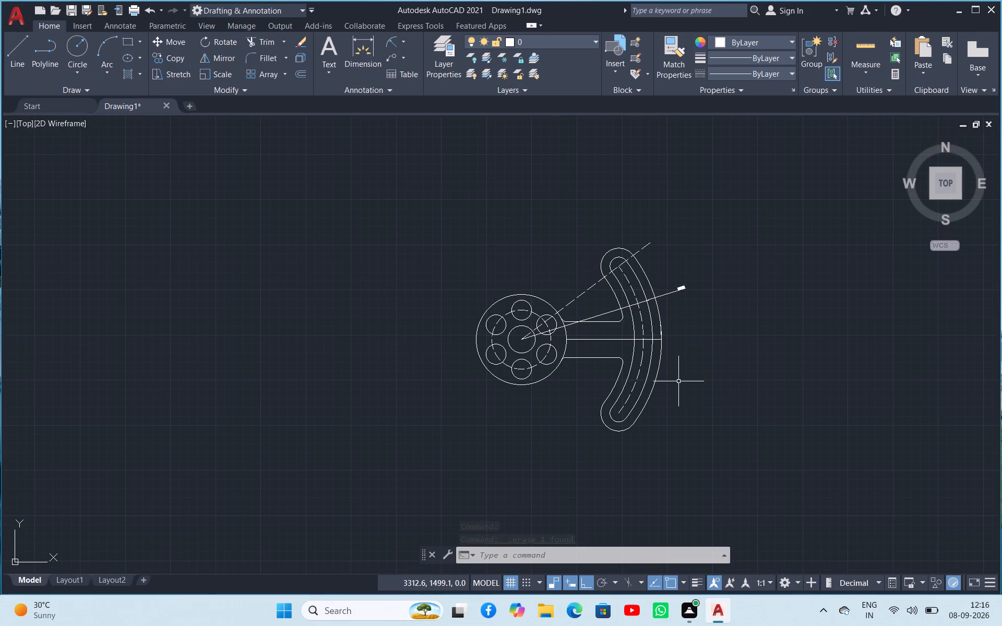
scroll(684, 336, up, 1)
scroll(684, 331, down, 1)
scroll(683, 333, up, 1)
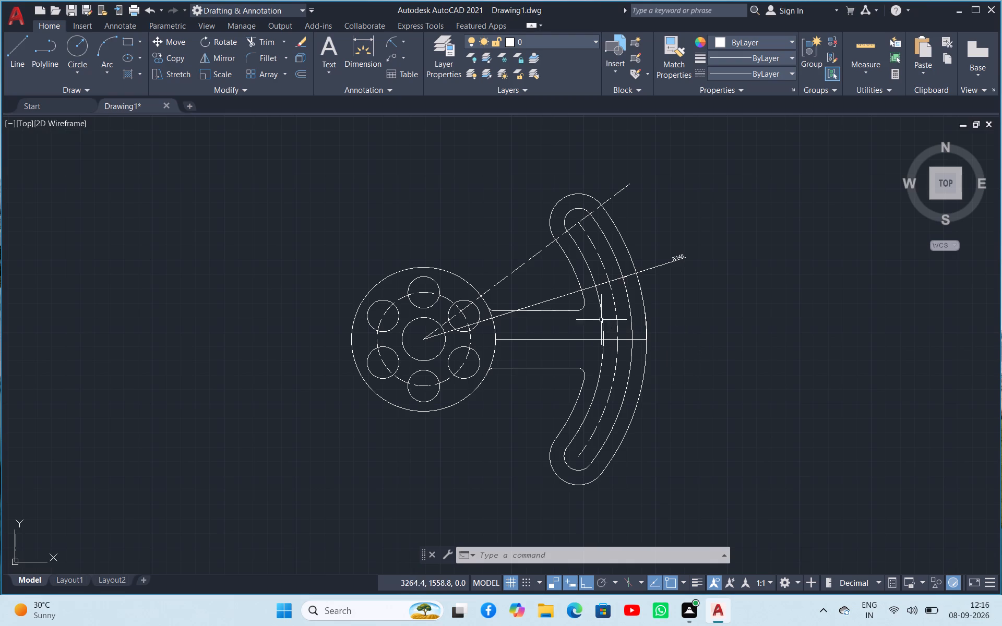
scroll(459, 312, down, 2)
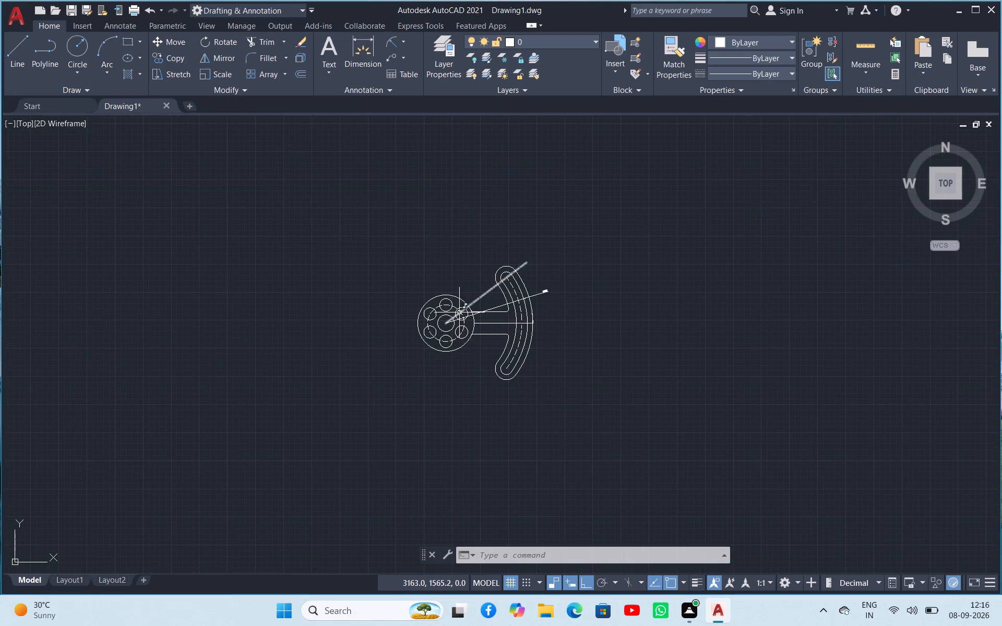
scroll(459, 312, up, 1)
click(536, 330)
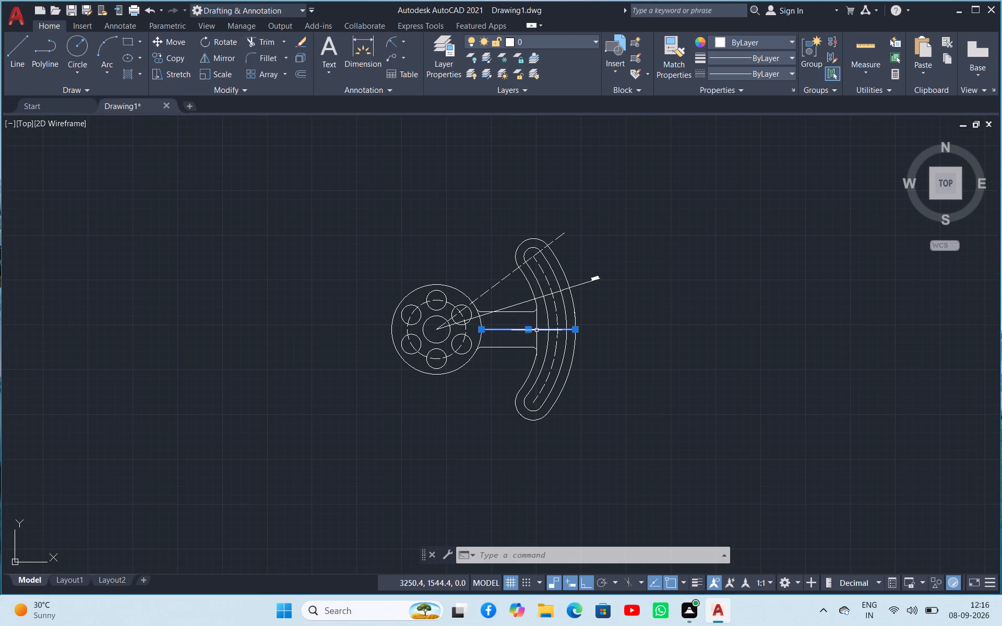
key(Delete)
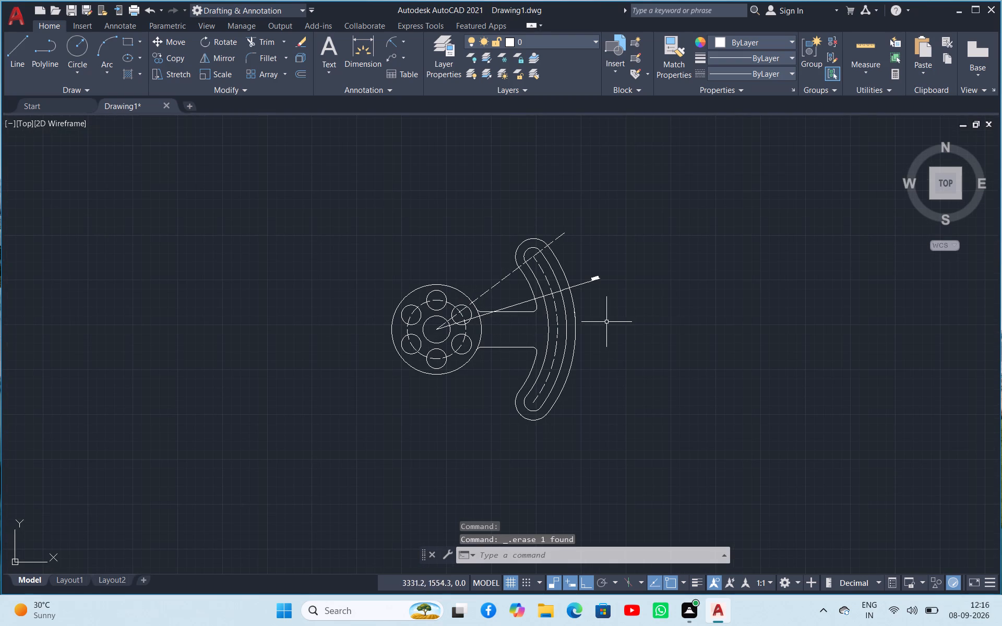
Check the geometry properties of the arm's upper horizontal line, including its length.
scroll(447, 322, up, 2)
scroll(447, 326, down, 1)
scroll(531, 361, up, 1)
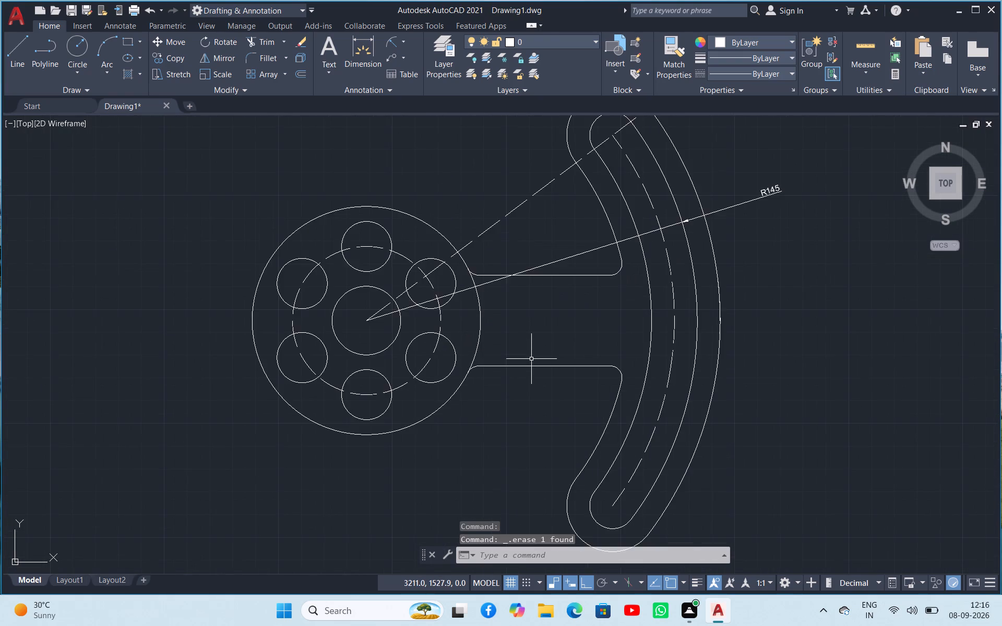
scroll(533, 365, down, 1)
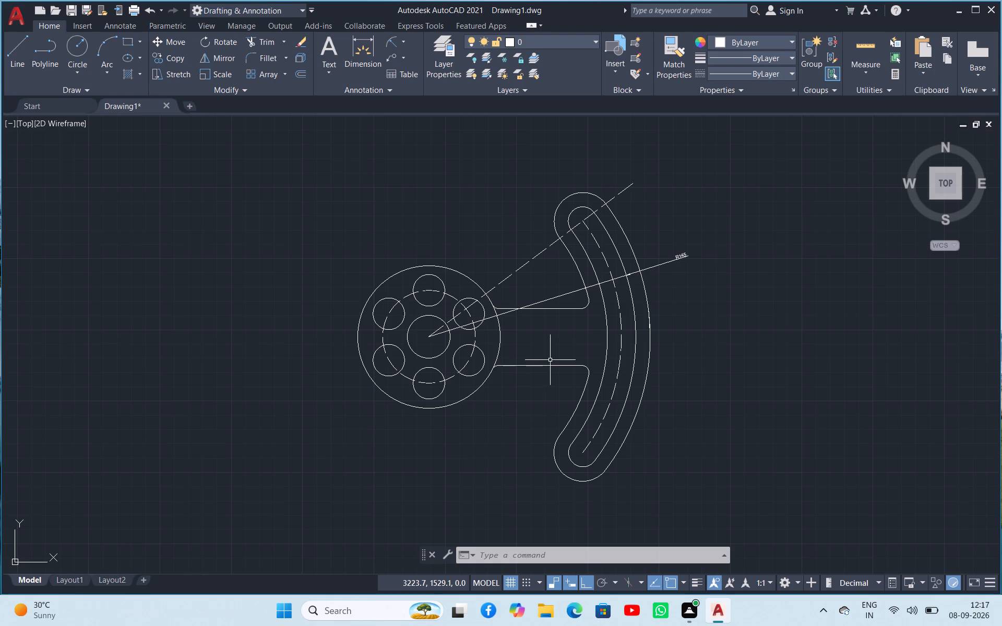
click(560, 307)
right_click(560, 307)
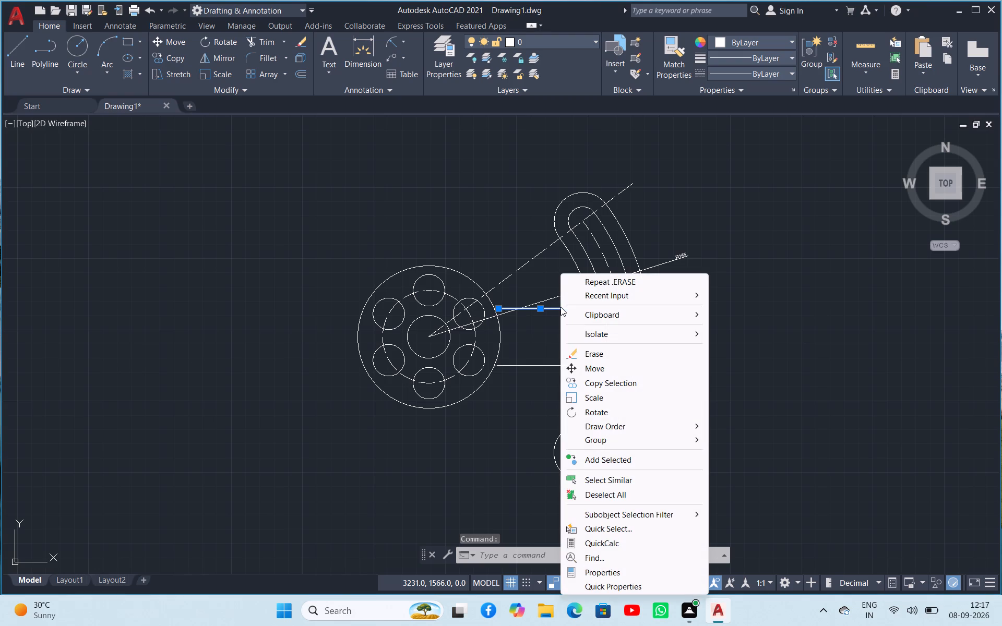
click(605, 572)
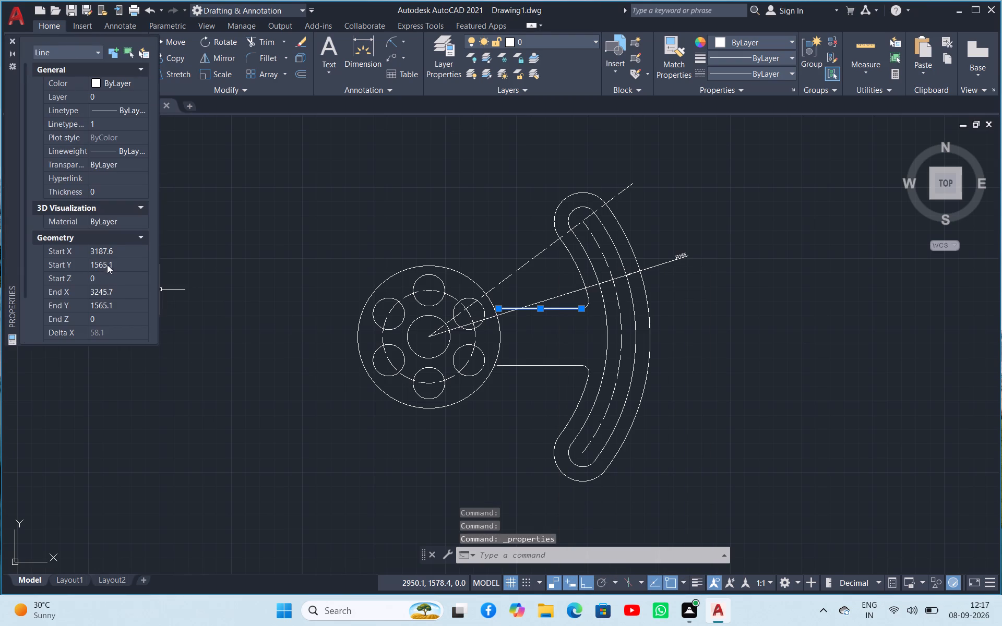
scroll(110, 236, down, 1)
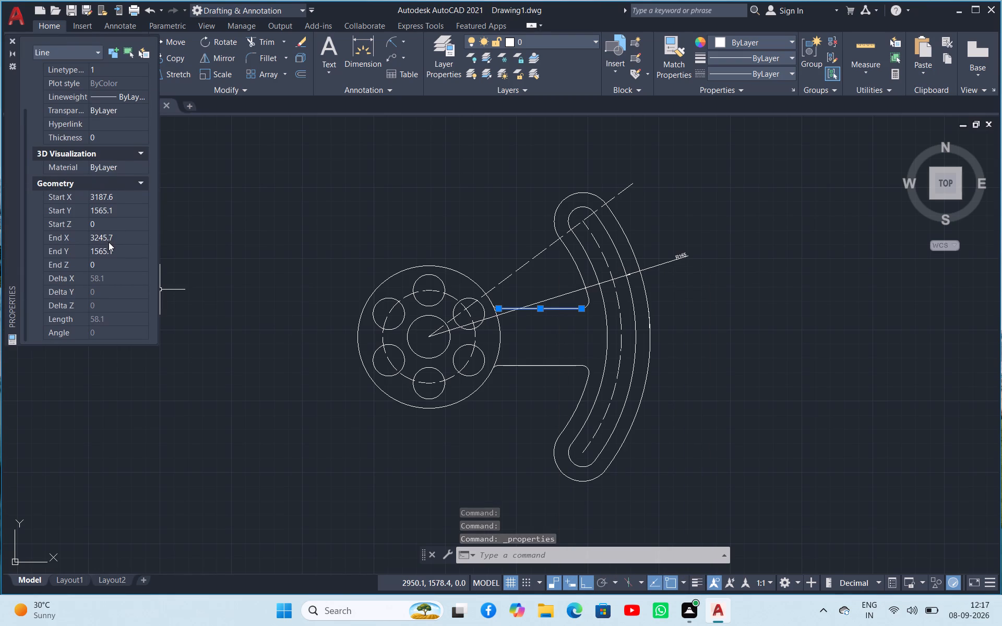
scroll(109, 245, down, 3)
click(213, 213)
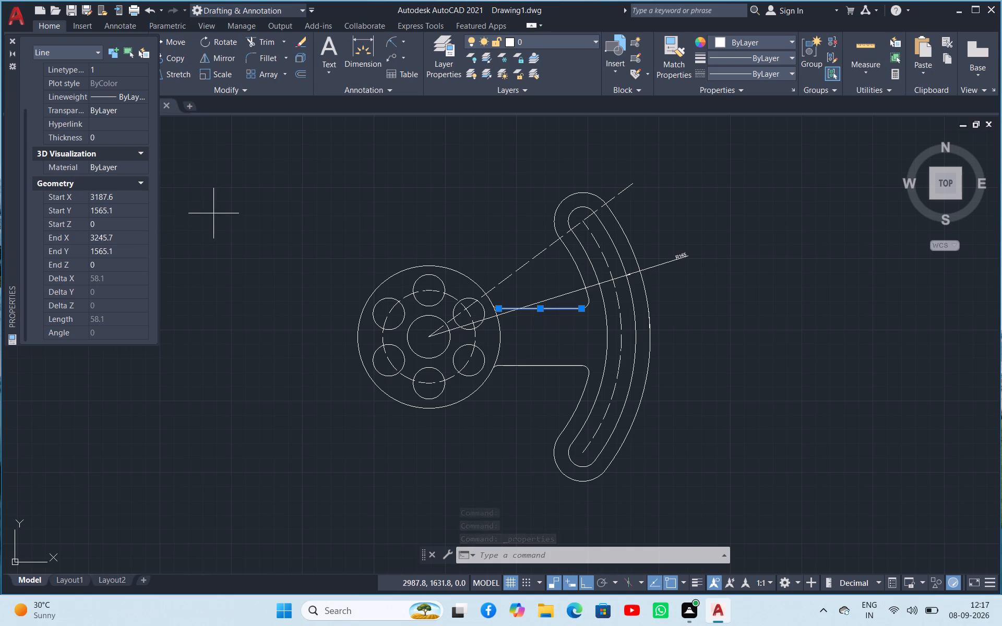
click(246, 221)
click(9, 42)
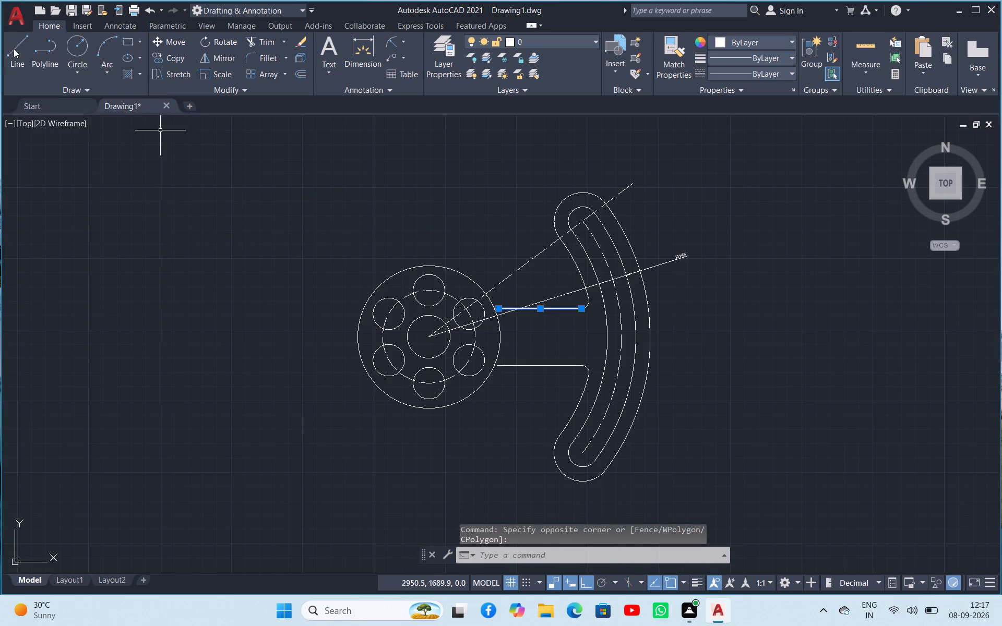
Measure the horizontal gap between the large circle and the slot's inner arc with a trial dimension, without placing it.
scroll(523, 309, up, 2)
scroll(536, 307, down, 2)
scroll(562, 341, up, 1)
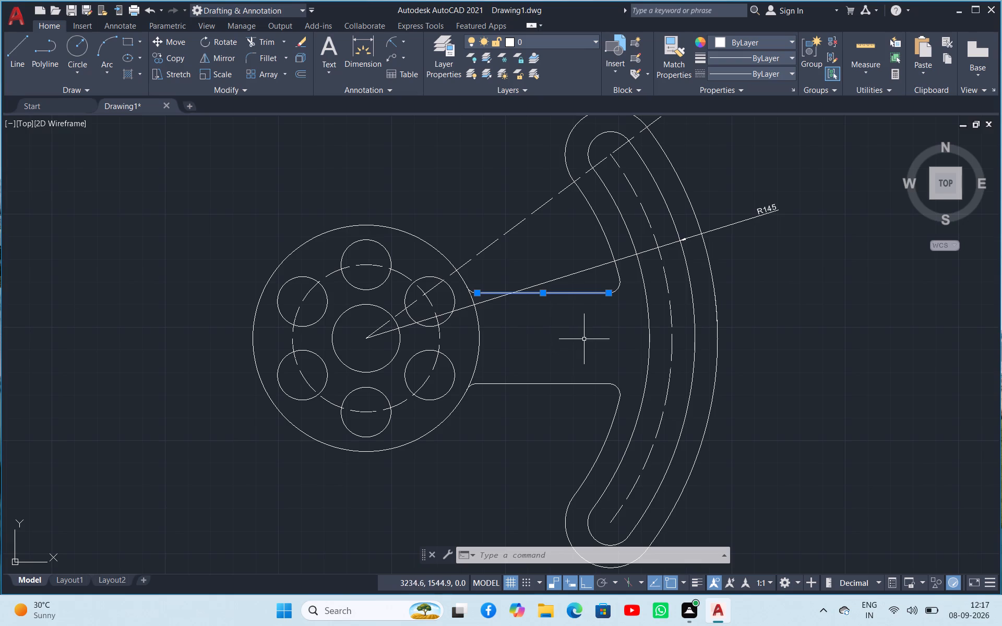
click(367, 41)
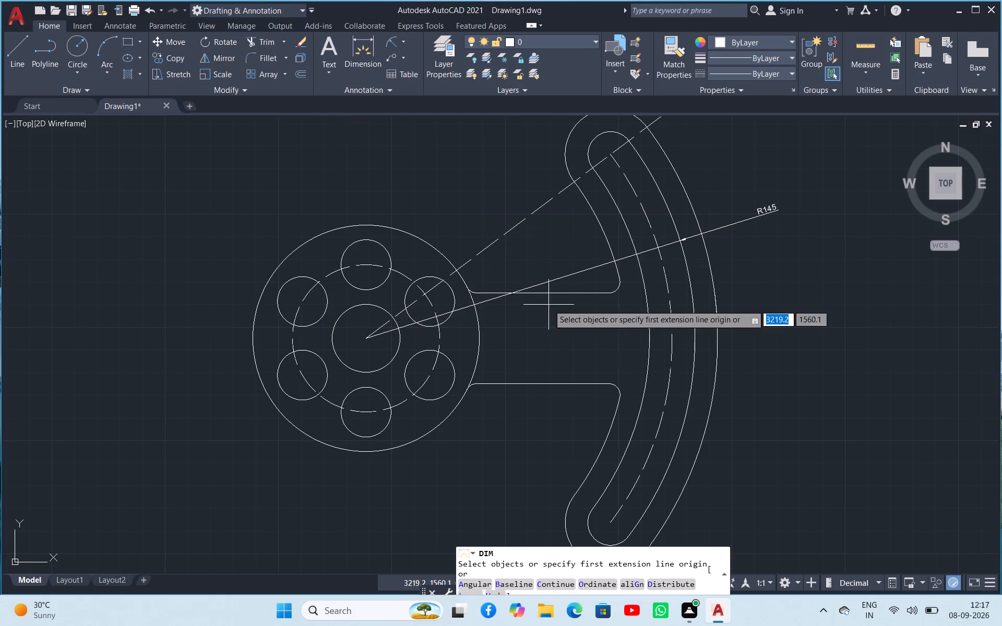
click(650, 339)
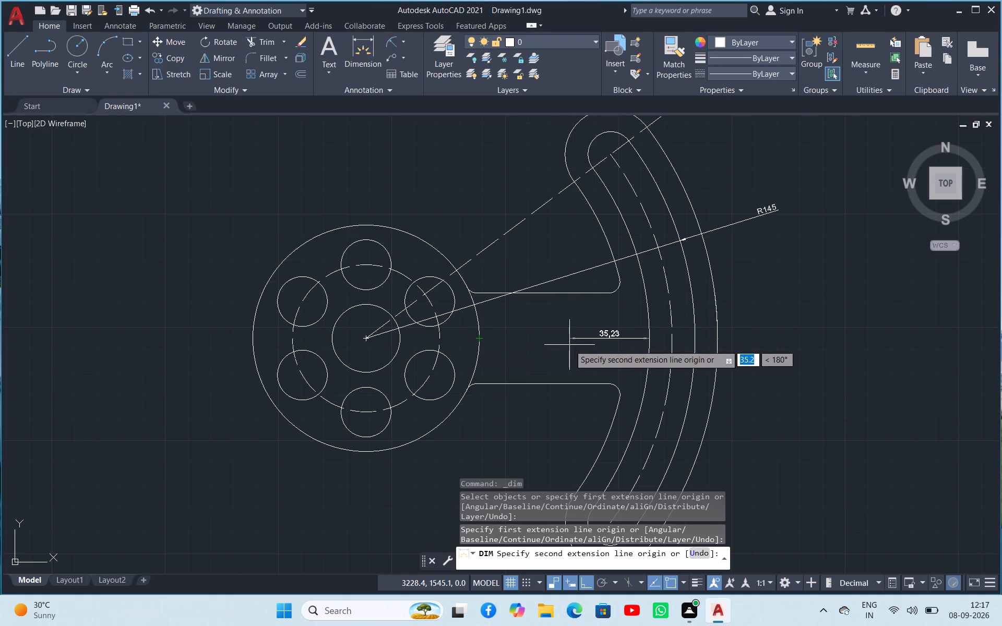
click(481, 335)
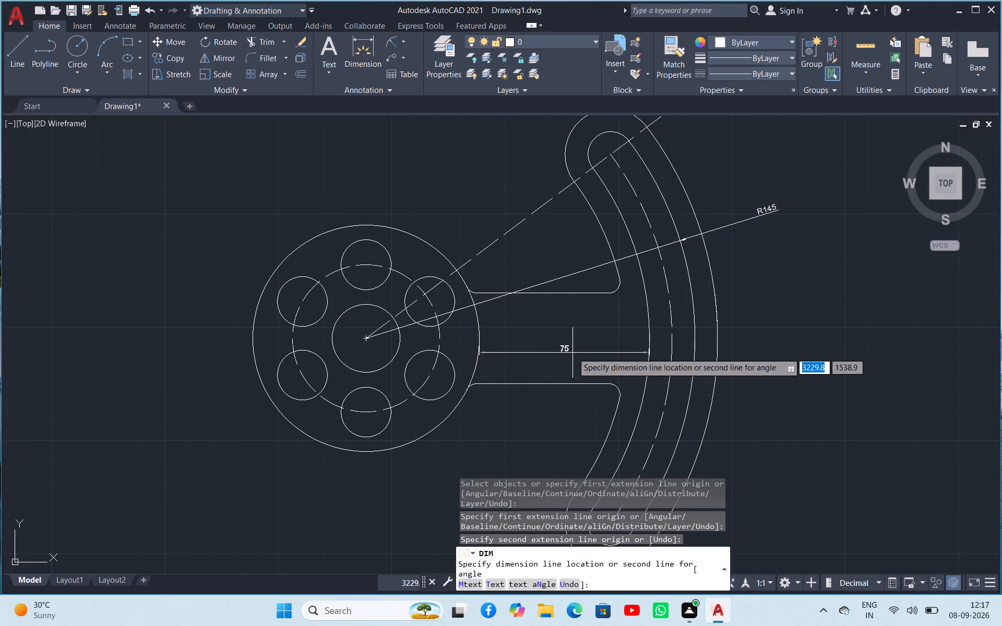
key(Escape)
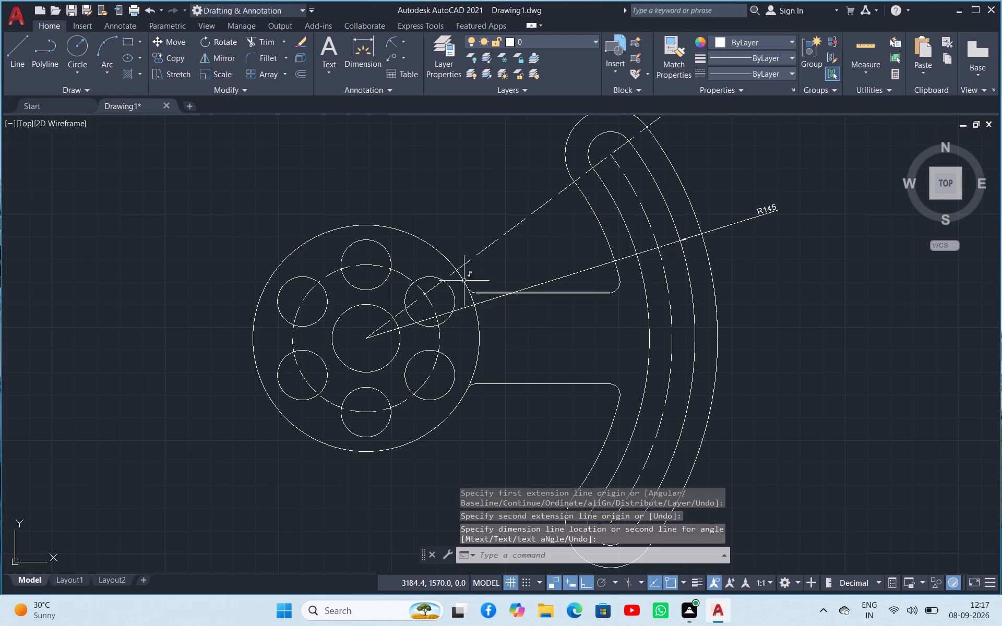
Draw a horizontal line 43.4 long from the large circle's quadrant on the arm side toward the slot.
click(10, 49)
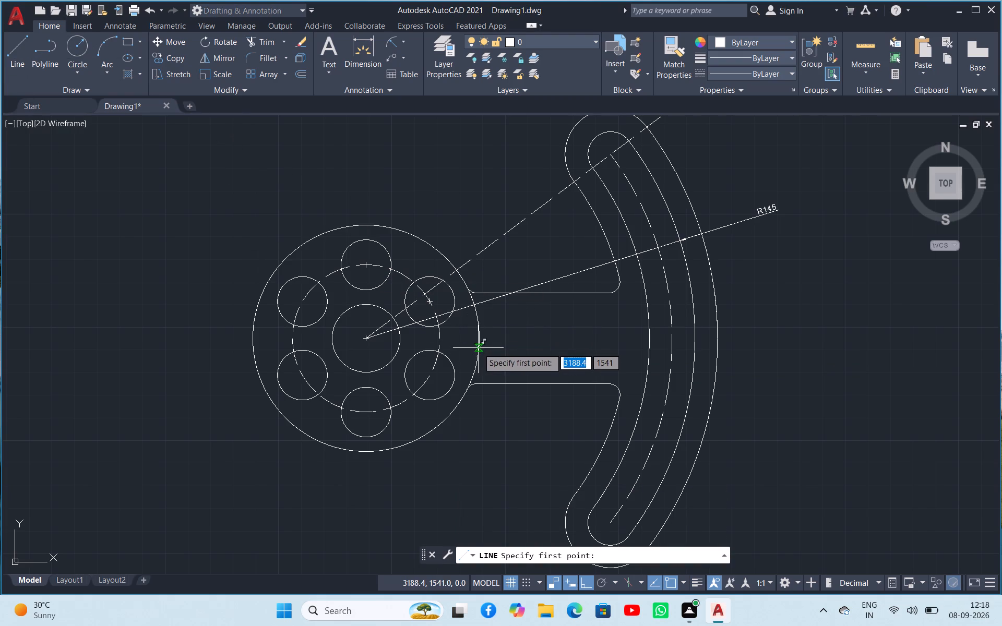
drag(481, 339, 486, 339)
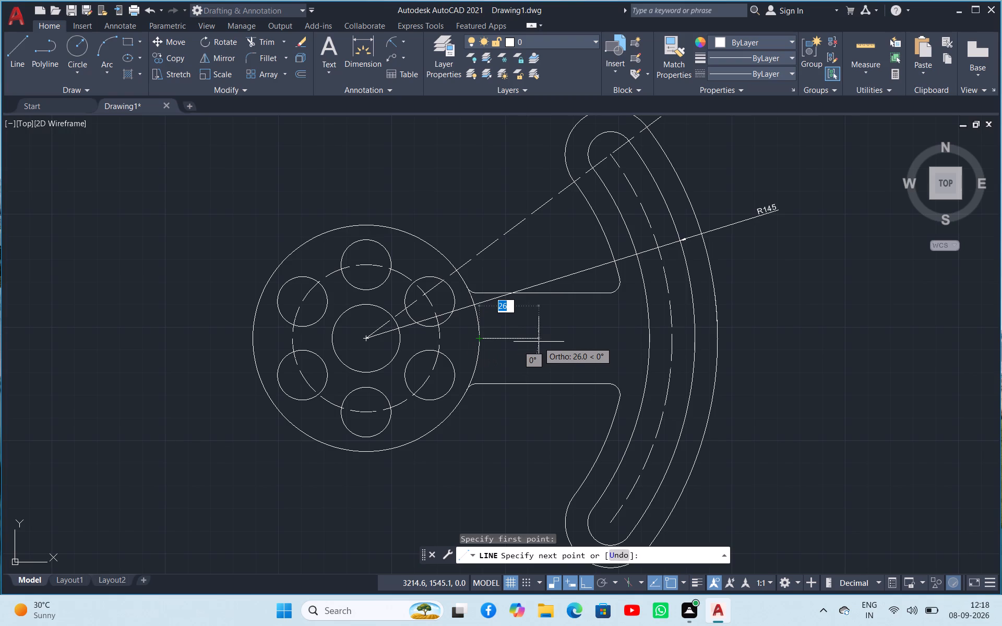
text(43.)
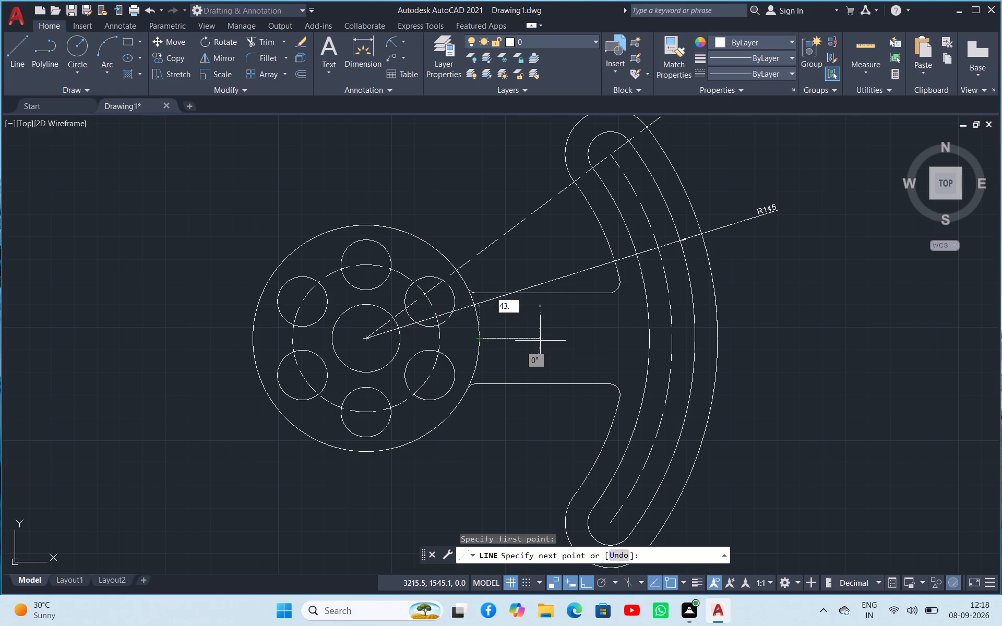
key(4)
key(Return)
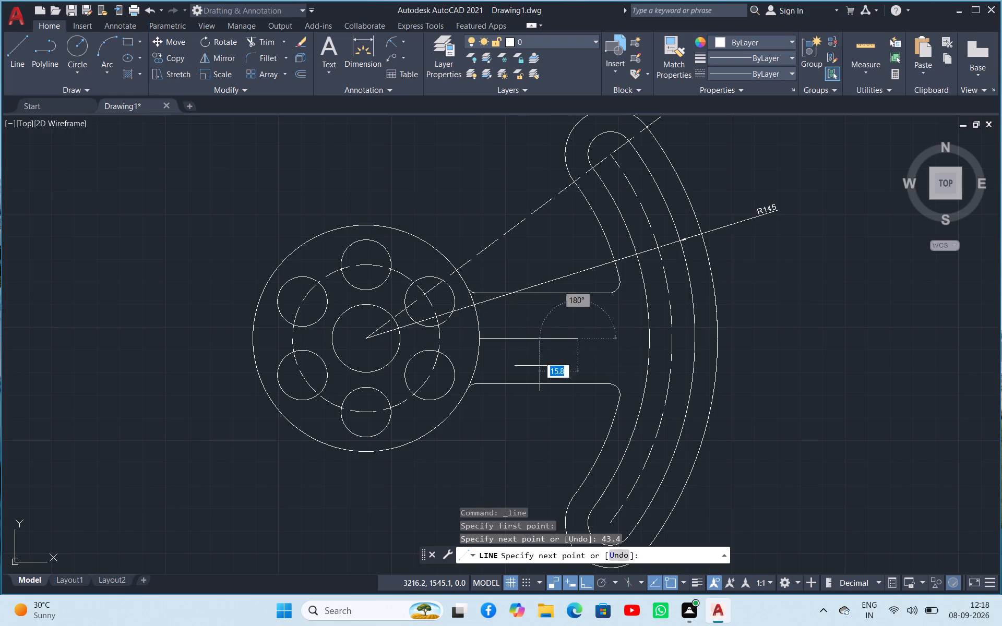
key(Escape)
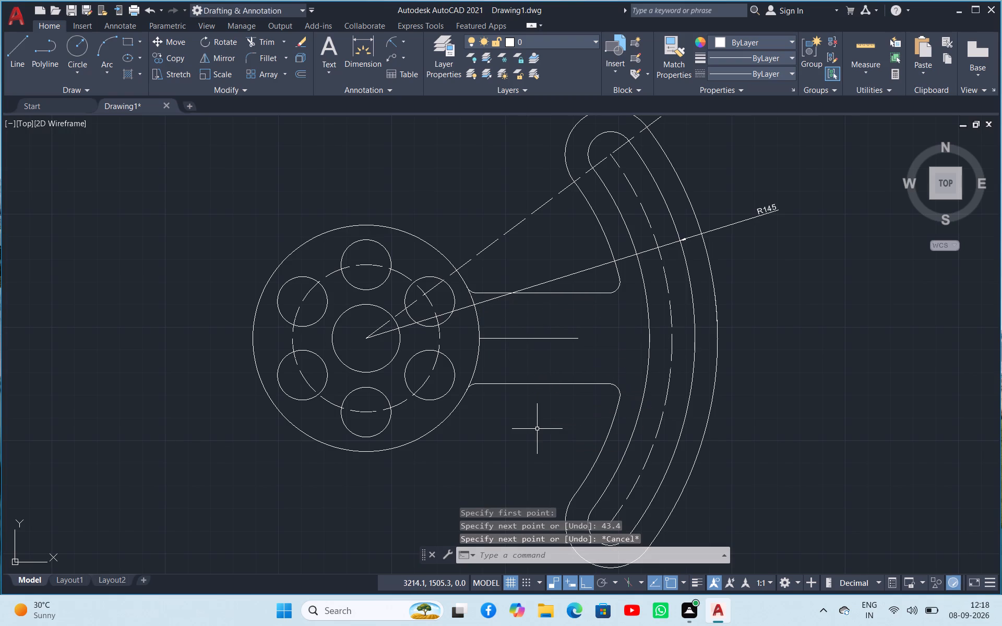
Join the two arc segments of the slot's inner edge and convert them to a circle.
click(649, 331)
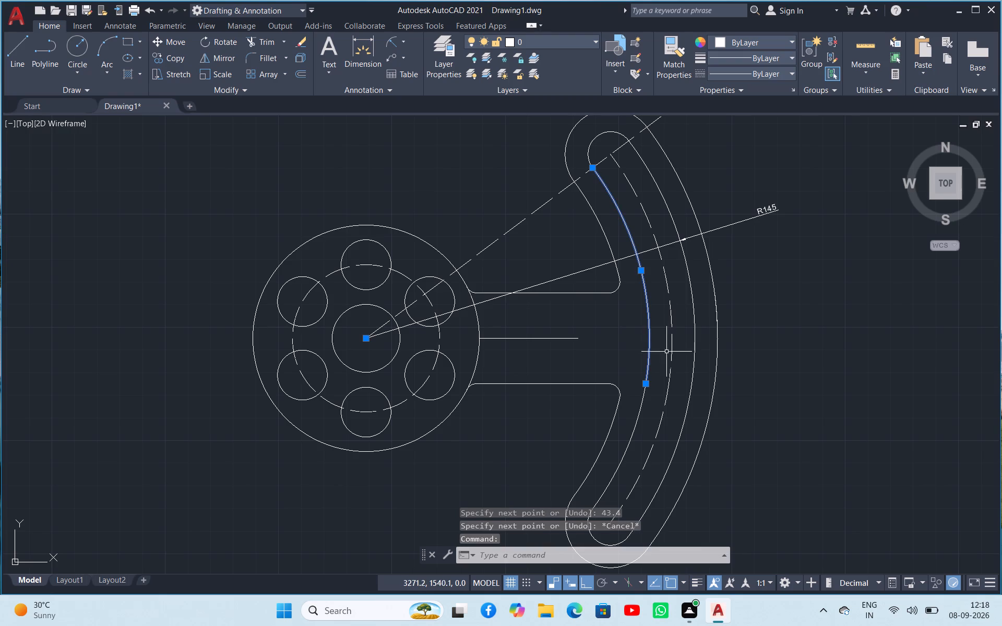
click(640, 405)
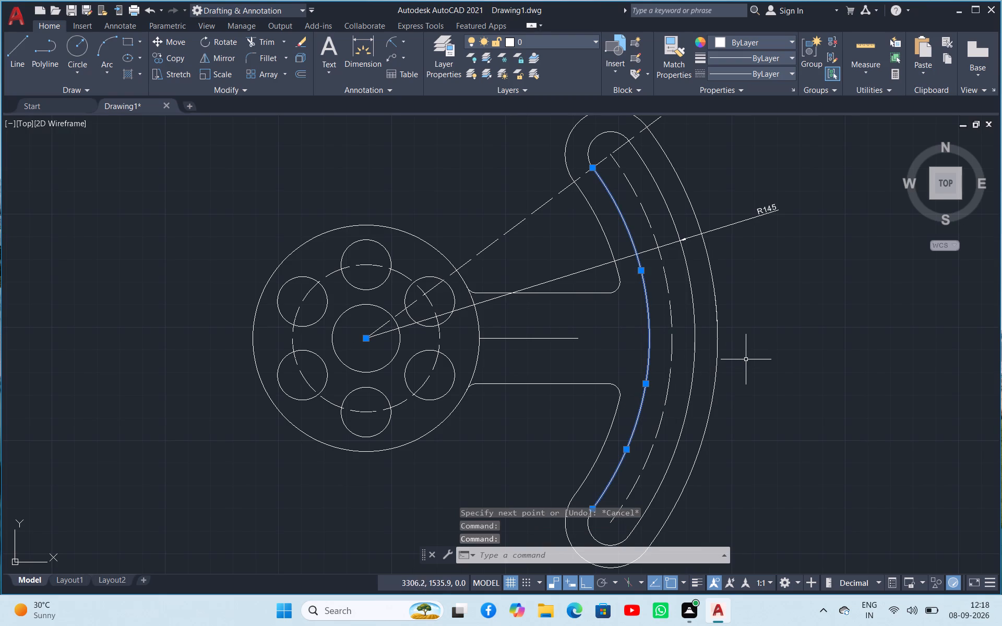
text(j)
key(space)
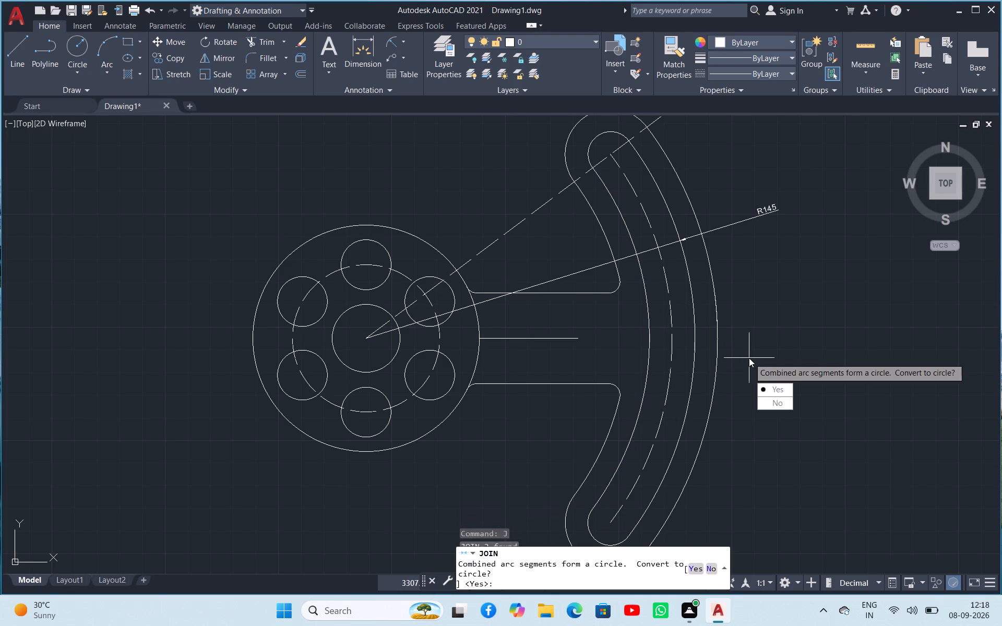
drag(777, 393, 749, 358)
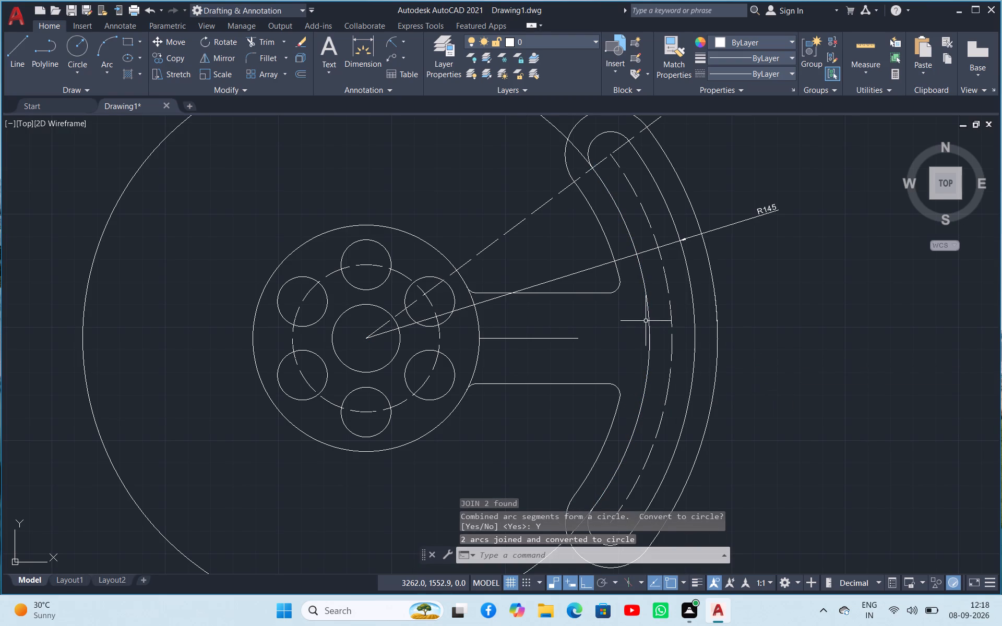
Erase the full circle made from the slot's inner edge arcs.
click(649, 324)
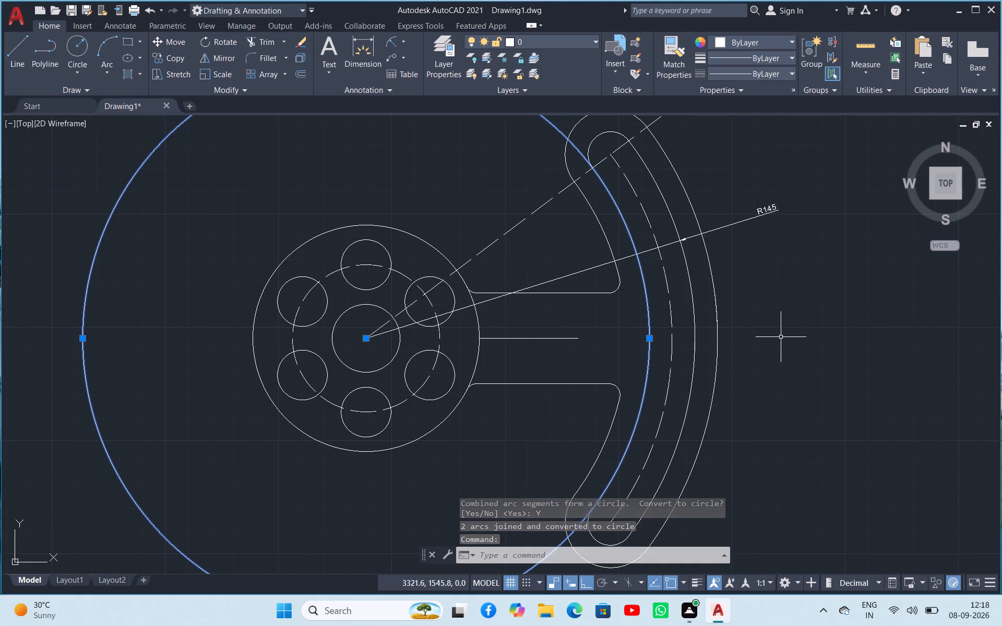
key(Escape)
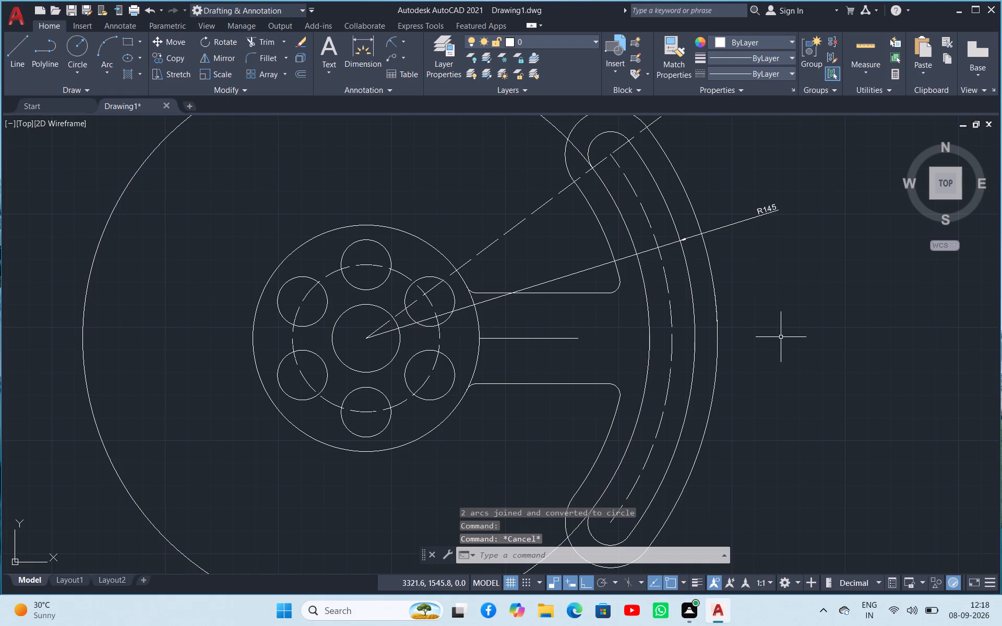
scroll(733, 324, up, 2)
scroll(733, 324, down, 5)
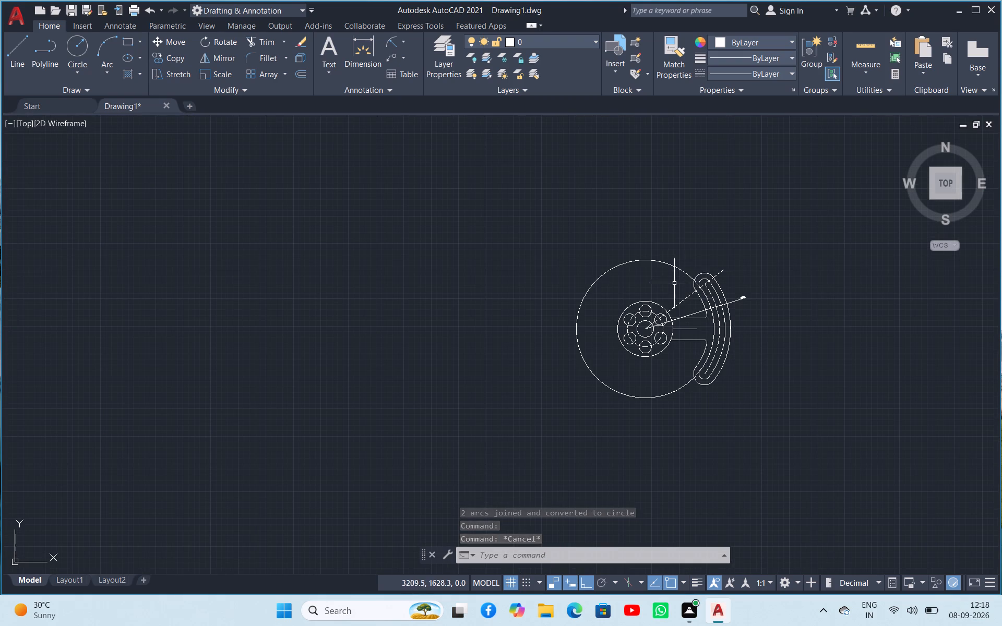
click(679, 269)
key(Delete)
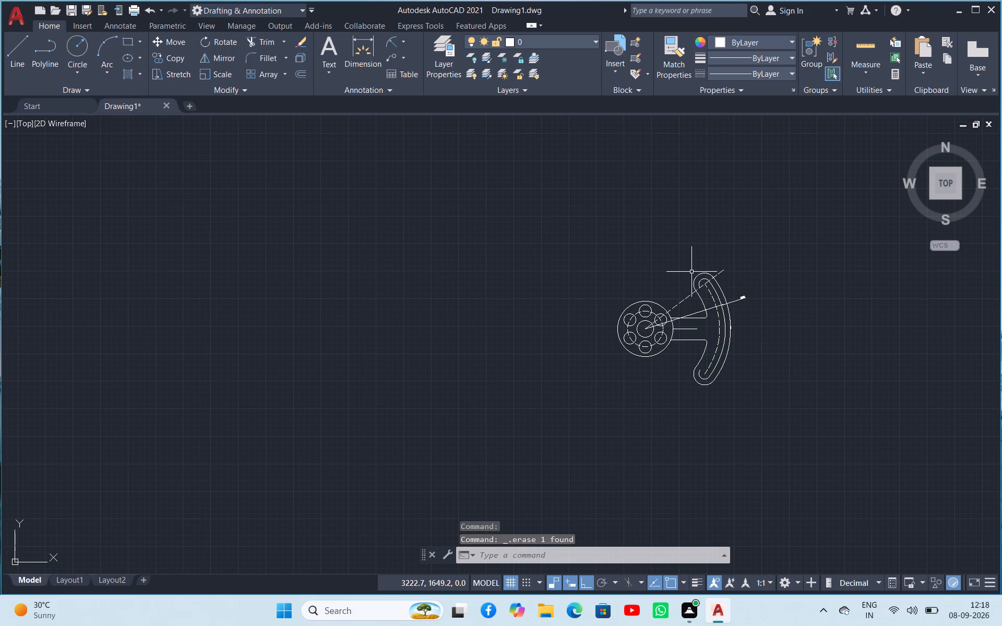
Erase the slotted outline, the arm lines and the construction lines beside the large circle with a crossing selection.
drag(808, 415, 802, 409)
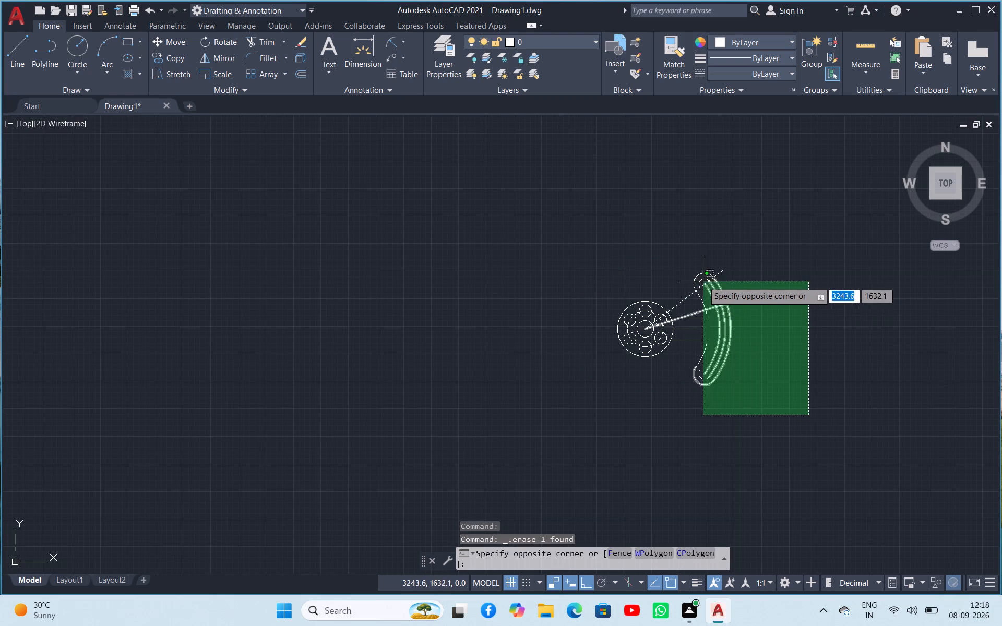
click(699, 261)
key(Delete)
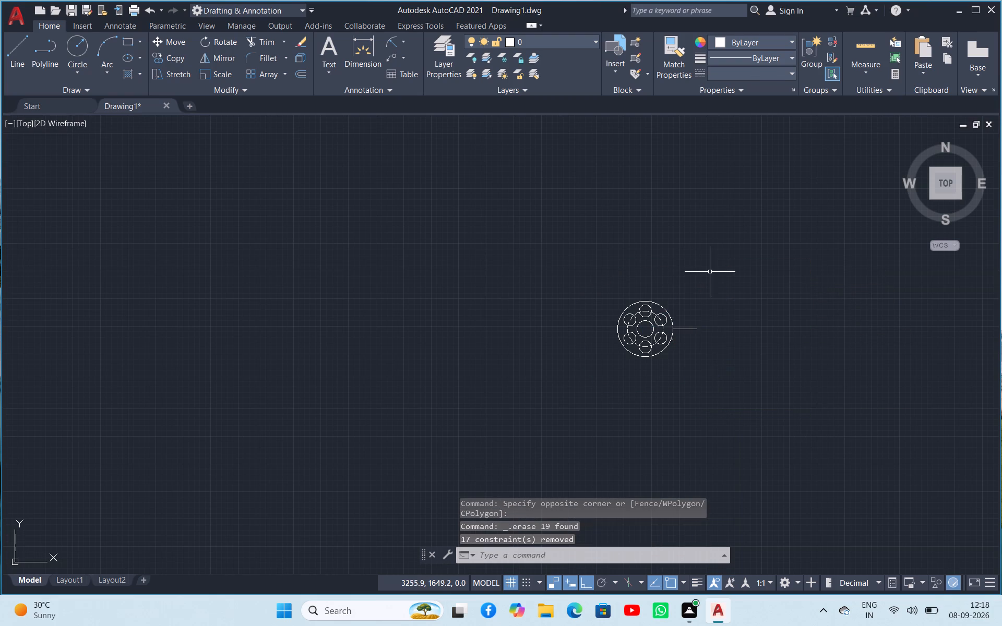
Erase the two leftover fillet arcs at the large circle's edge on the arm side.
scroll(689, 303, down, 3)
scroll(699, 322, up, 6)
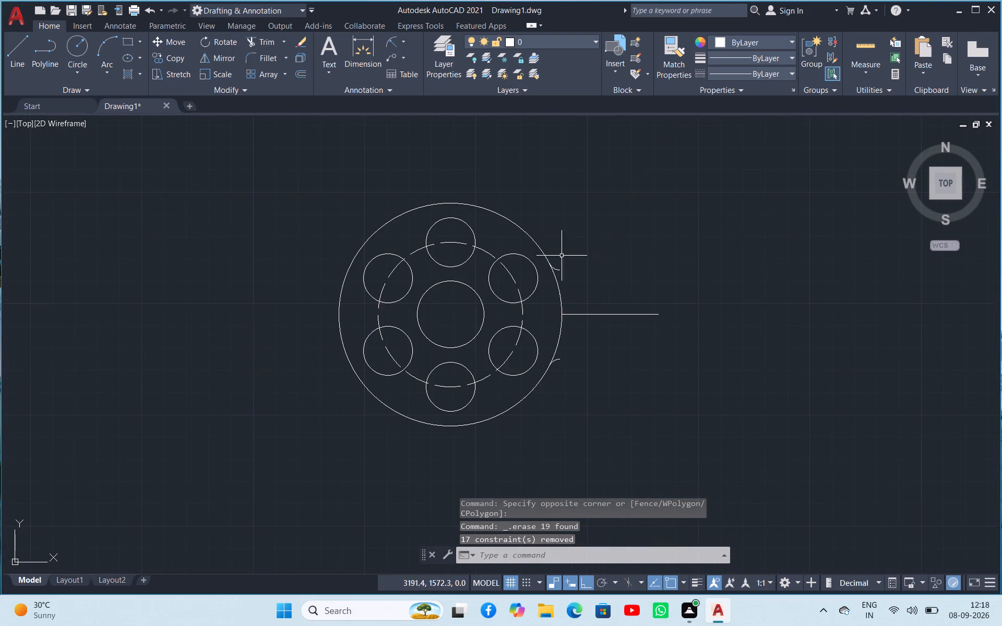
scroll(550, 259, up, 2)
click(571, 287)
scroll(600, 437, up, 2)
scroll(601, 443, down, 5)
scroll(601, 489, up, 2)
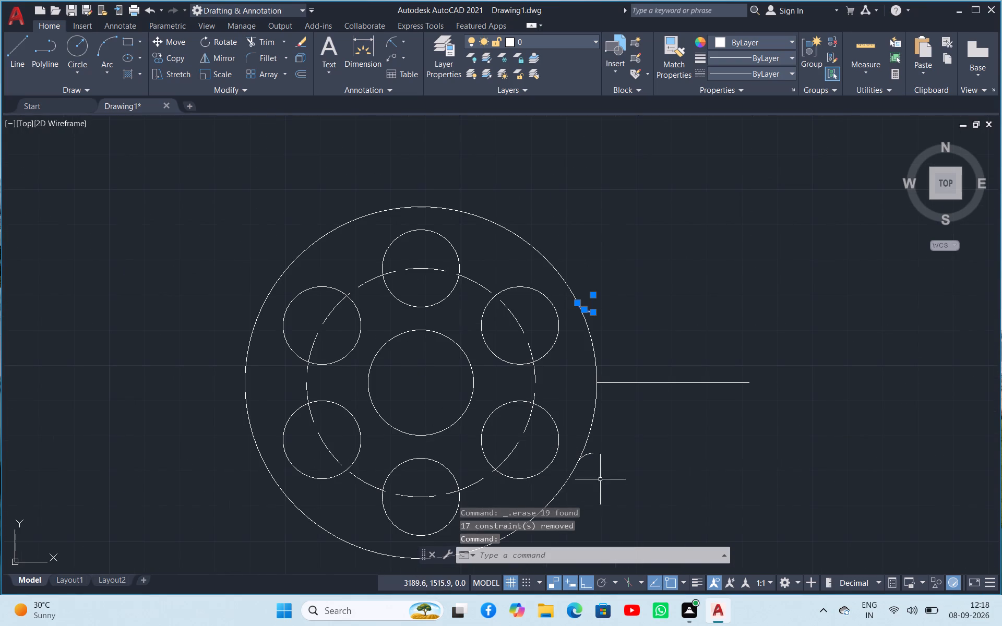
click(592, 454)
key(Delete)
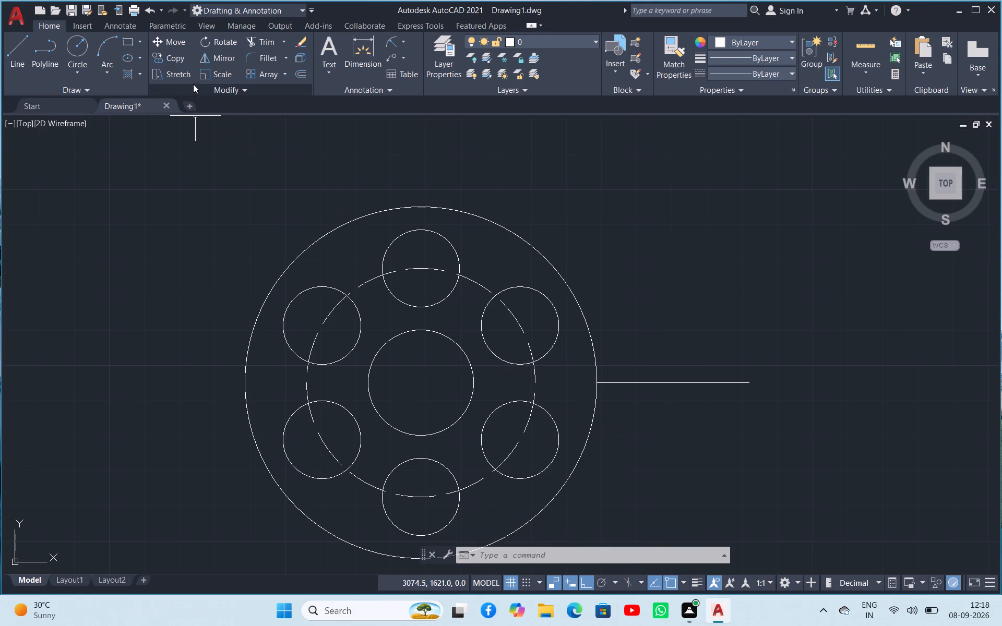
Draw a line about 127.7 long at 37° from the centre of the large circle.
click(22, 41)
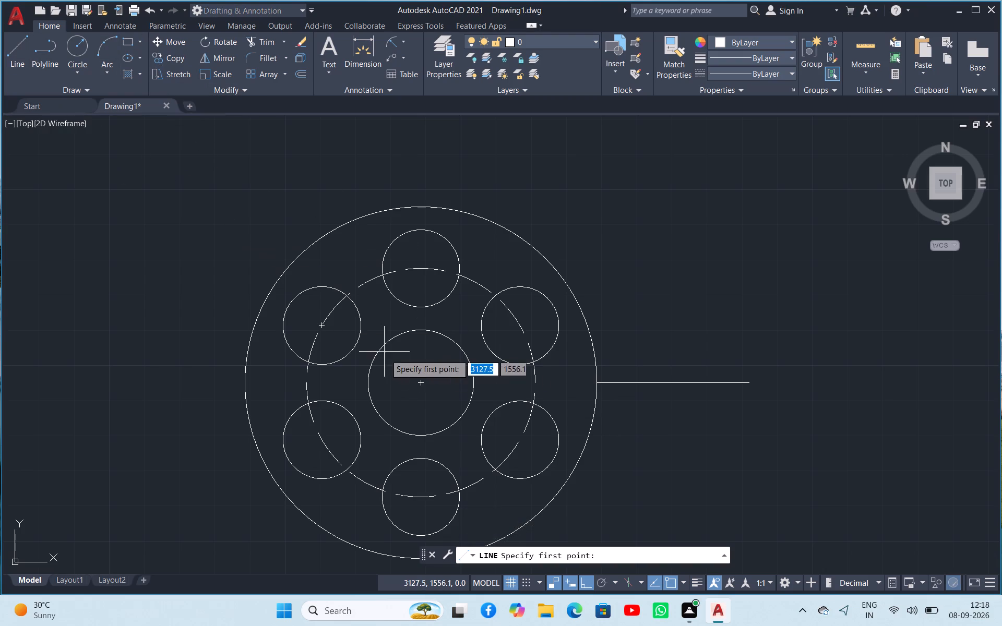
click(421, 382)
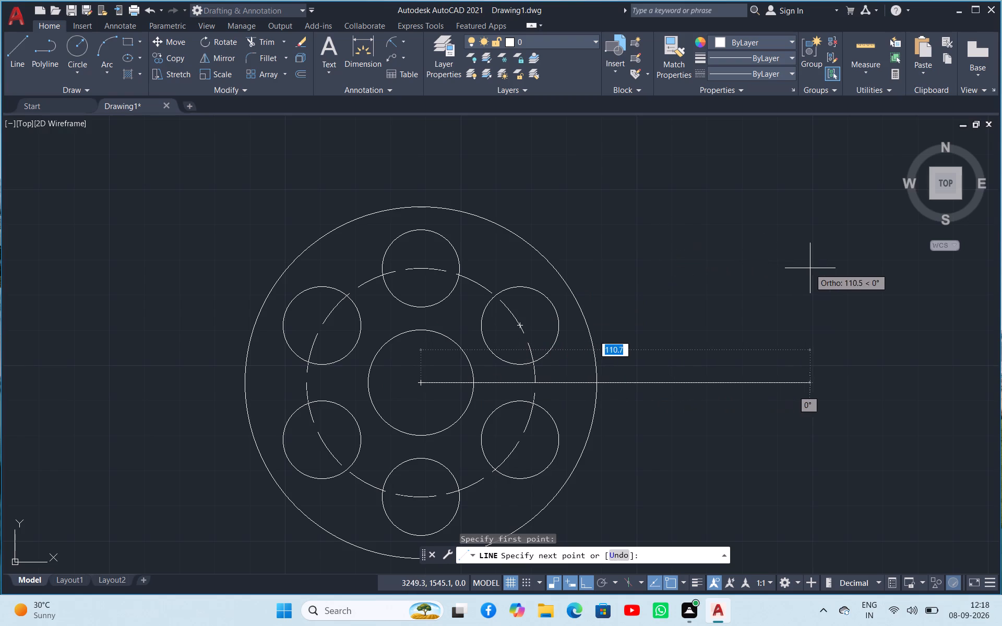
key(Tab)
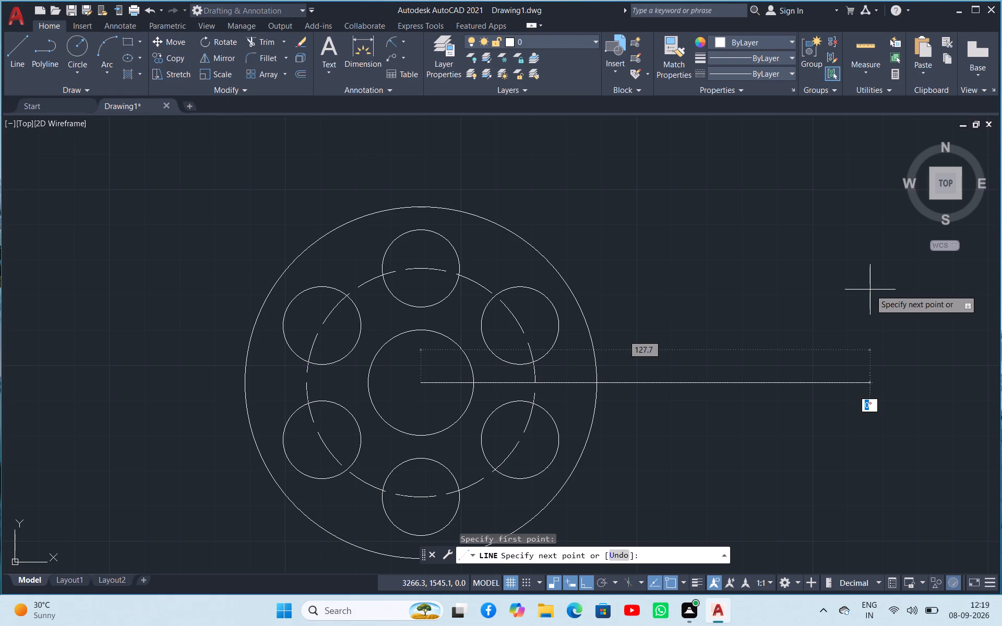
text(37)
key(Return)
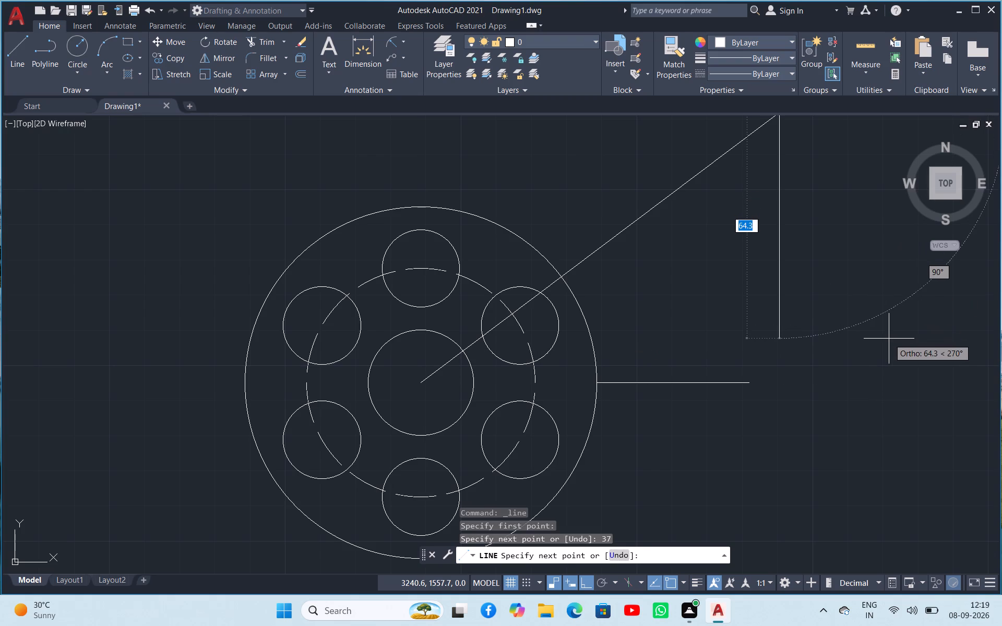
key(Escape)
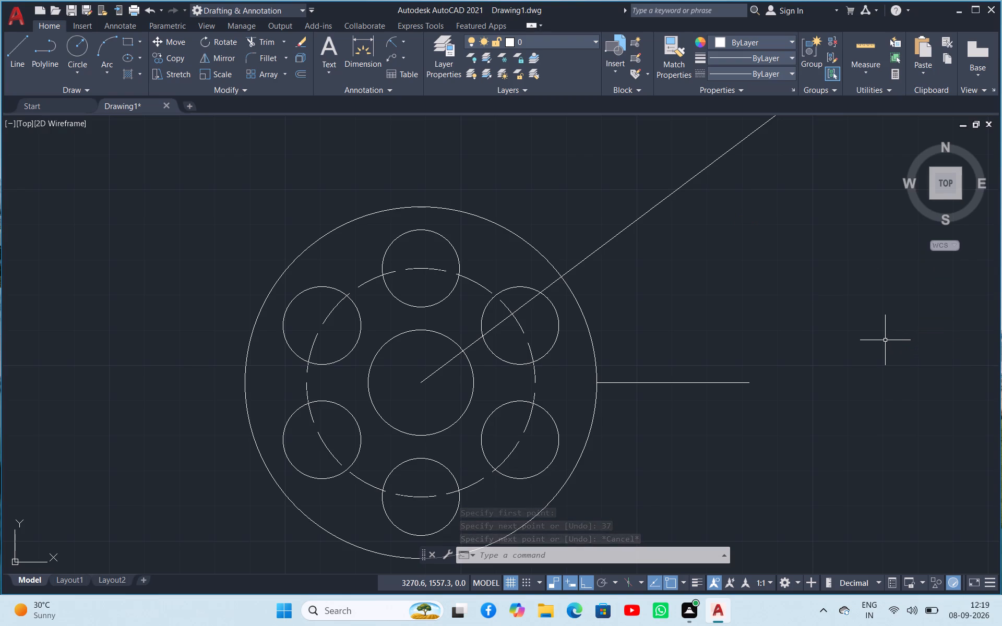
Draw a circle of radius 125 centred on the large circle's centre.
click(78, 51)
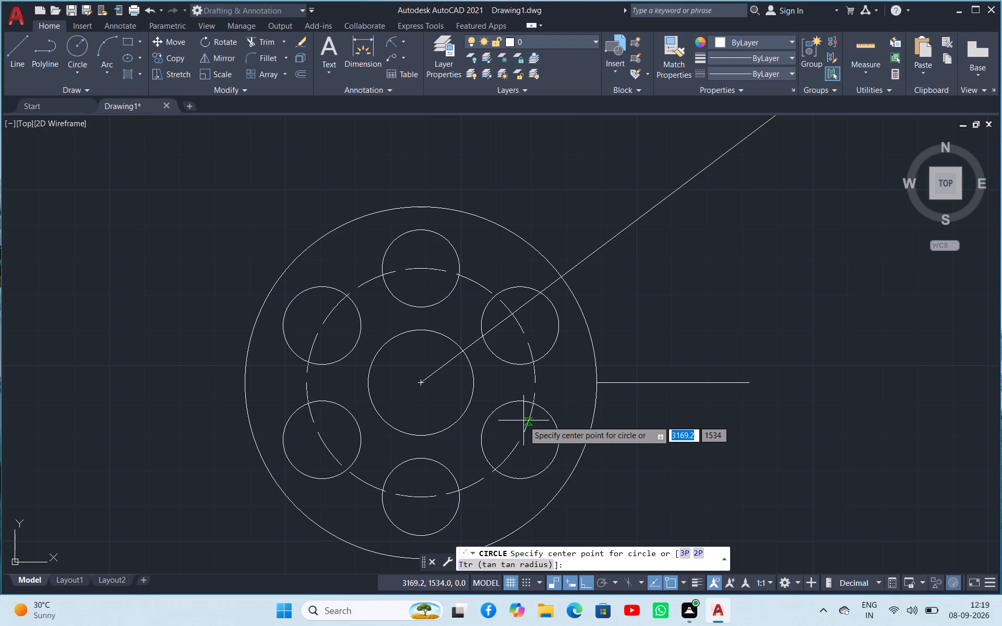
click(422, 383)
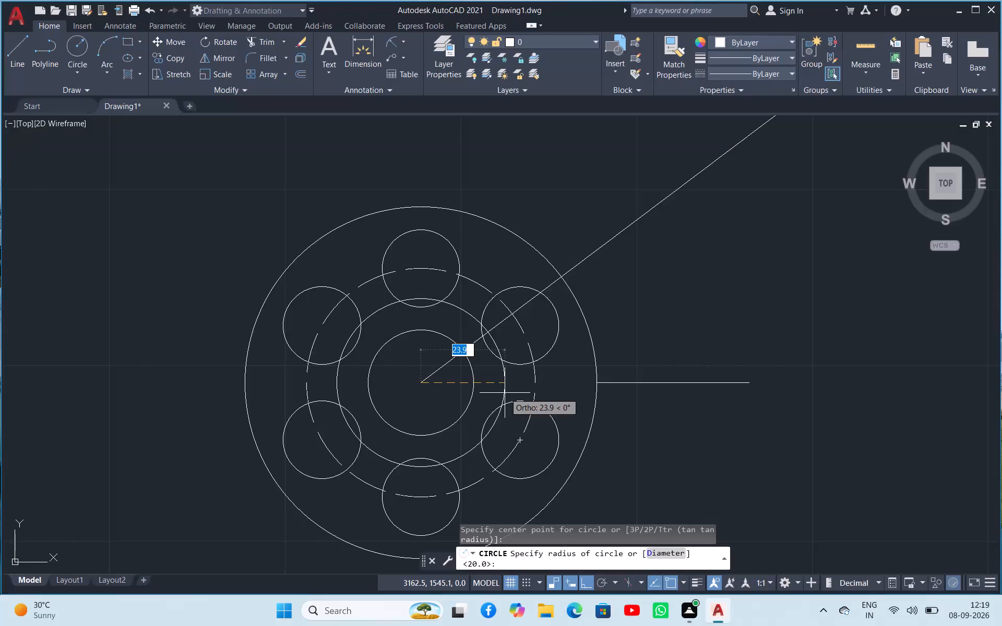
text(125)
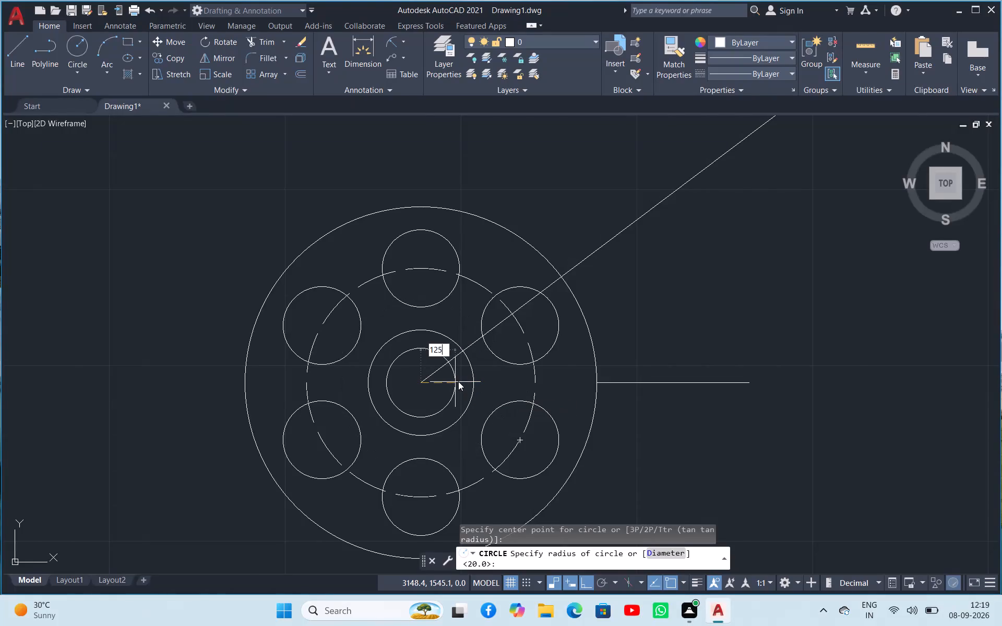
key(Return)
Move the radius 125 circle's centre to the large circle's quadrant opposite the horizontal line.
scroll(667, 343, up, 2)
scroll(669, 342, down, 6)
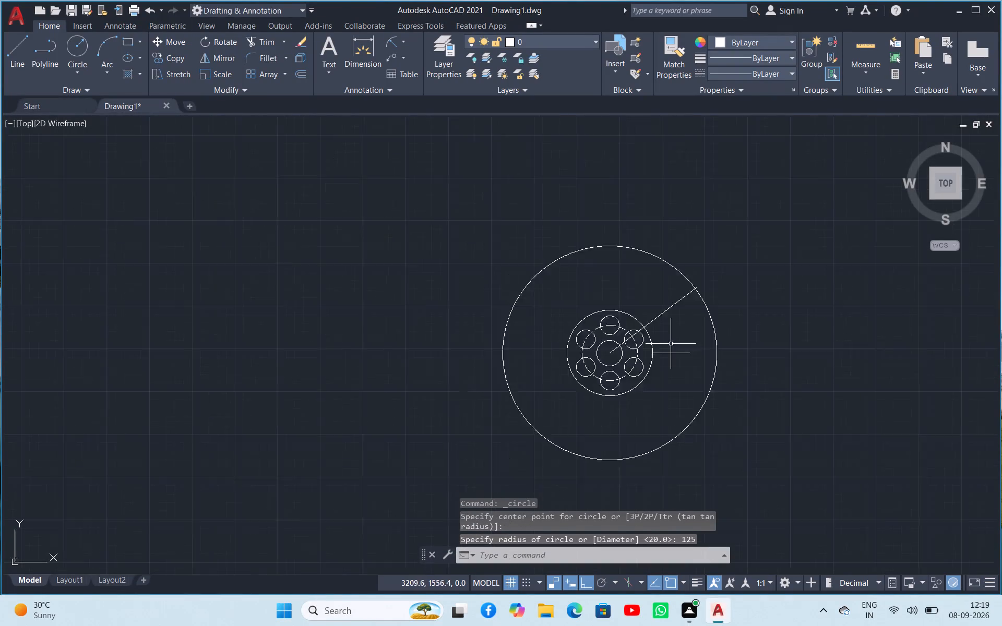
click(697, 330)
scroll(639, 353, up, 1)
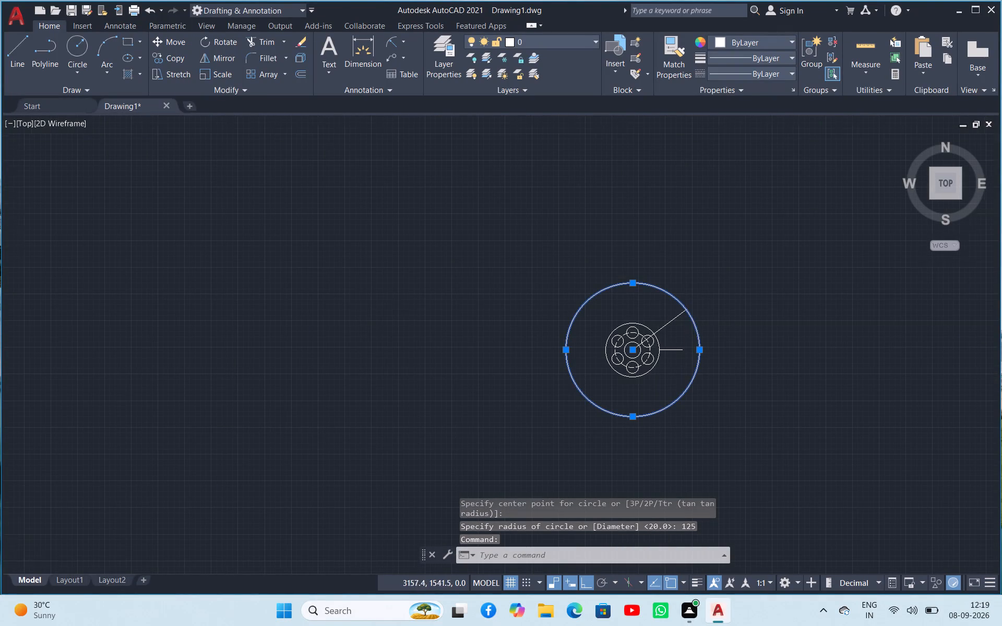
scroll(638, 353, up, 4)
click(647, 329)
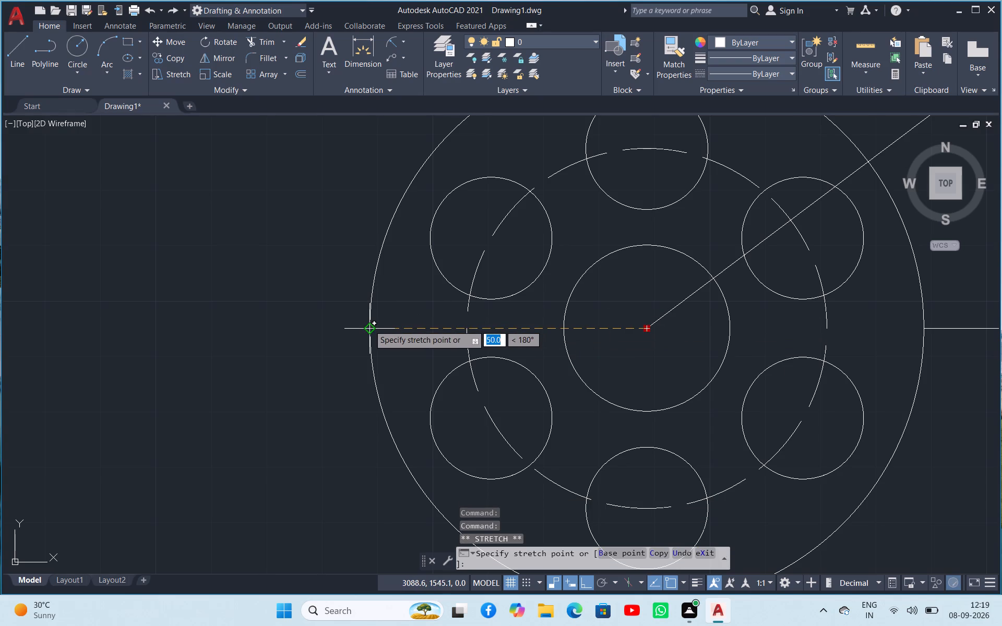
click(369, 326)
Move the radius 125 circle's centre to the dashed hole circle's quadrant opposite the horizontal line.
scroll(597, 342, up, 3)
scroll(597, 342, down, 5)
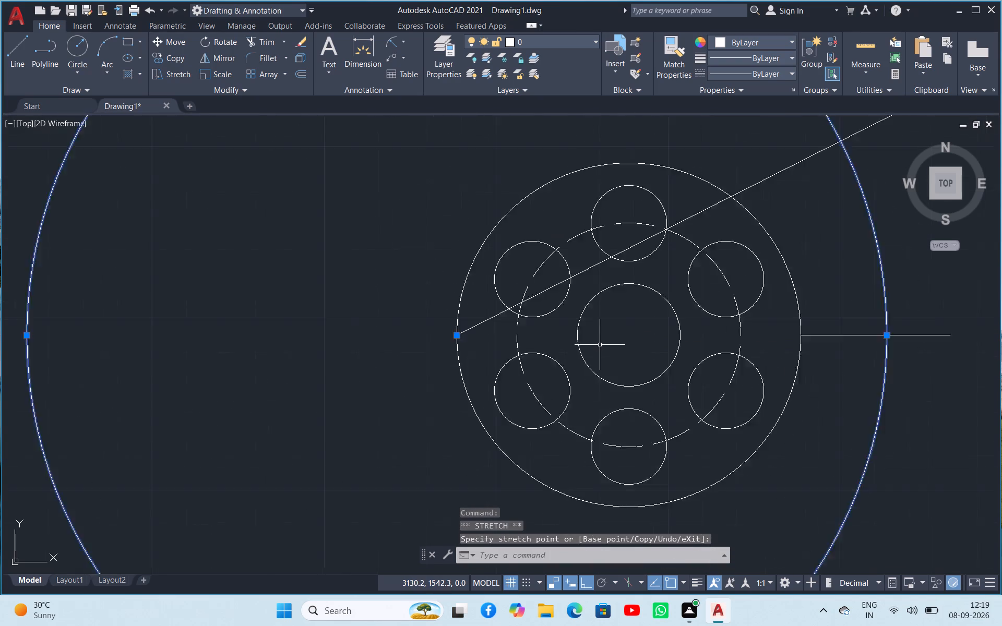
scroll(600, 345, down, 2)
scroll(694, 337, up, 3)
scroll(657, 338, down, 1)
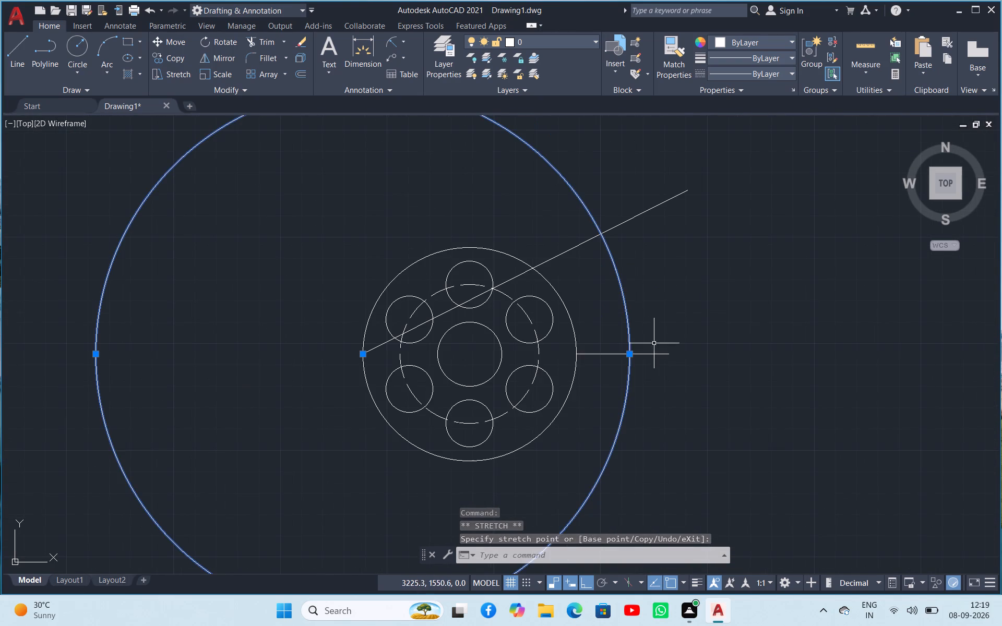
scroll(386, 353, up, 2)
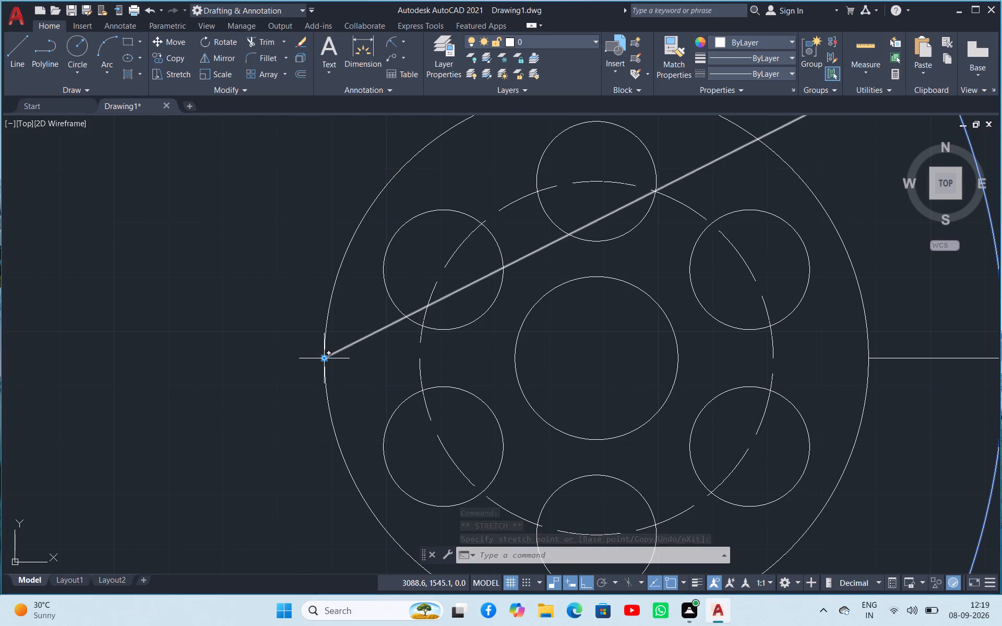
click(325, 359)
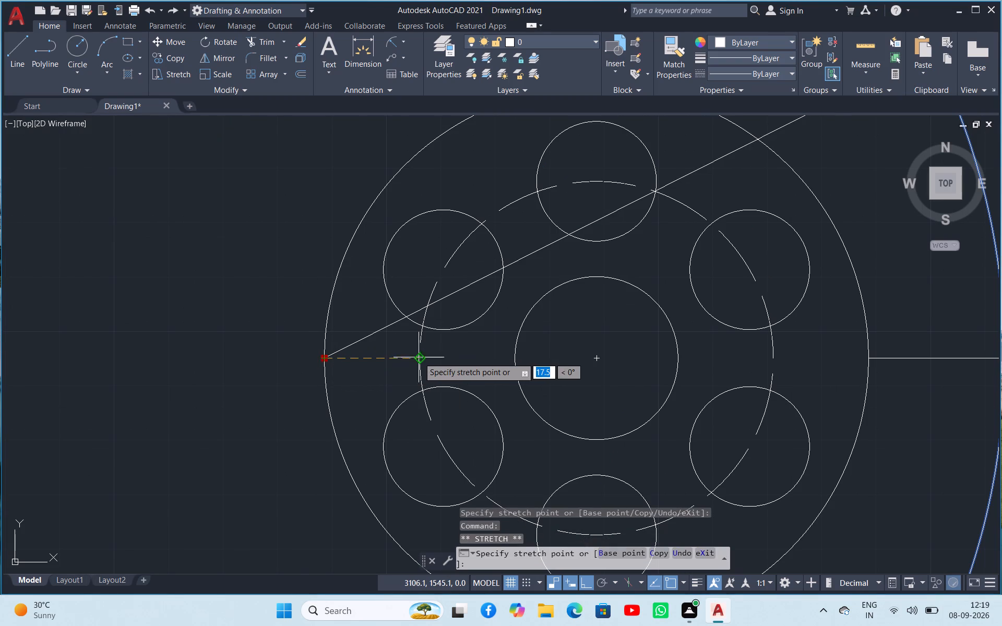
click(420, 356)
Stretch the radius 125 circle to the far endpoint of the horizontal line, making its radius about 125.8.
scroll(583, 375, up, 4)
scroll(590, 380, down, 5)
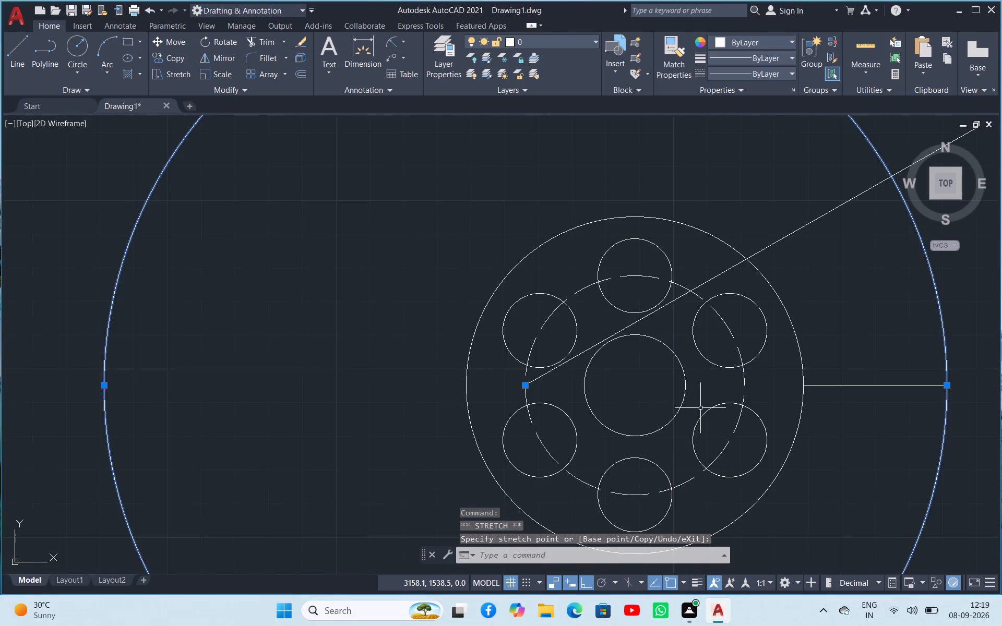
scroll(866, 418, up, 1)
scroll(867, 417, down, 3)
scroll(931, 417, down, 1)
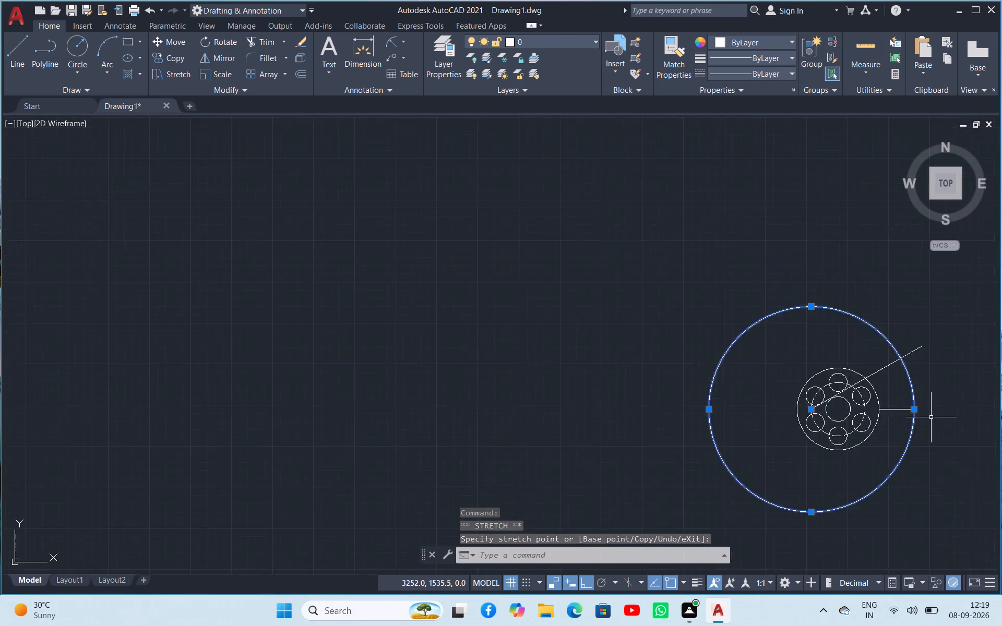
scroll(931, 417, down, 1)
scroll(916, 415, up, 5)
scroll(948, 380, down, 3)
scroll(947, 380, up, 5)
scroll(921, 416, up, 2)
scroll(867, 456, up, 2)
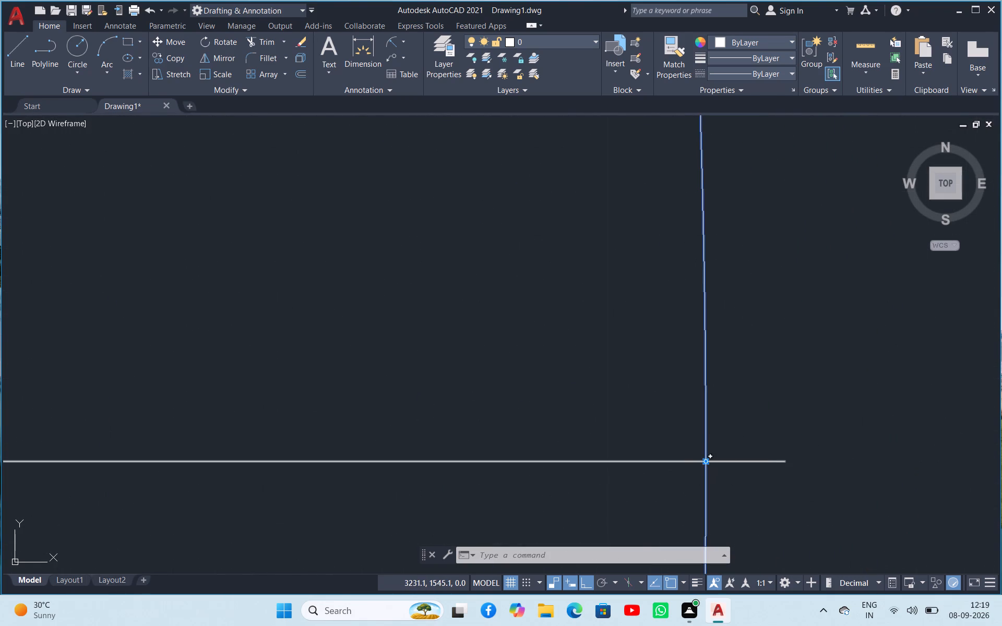
click(704, 459)
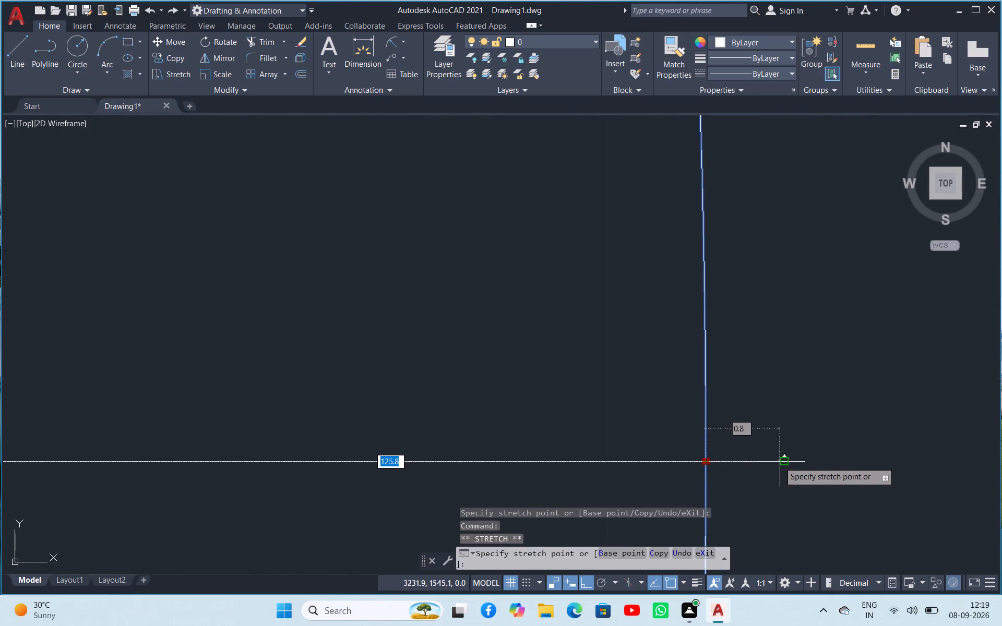
click(781, 459)
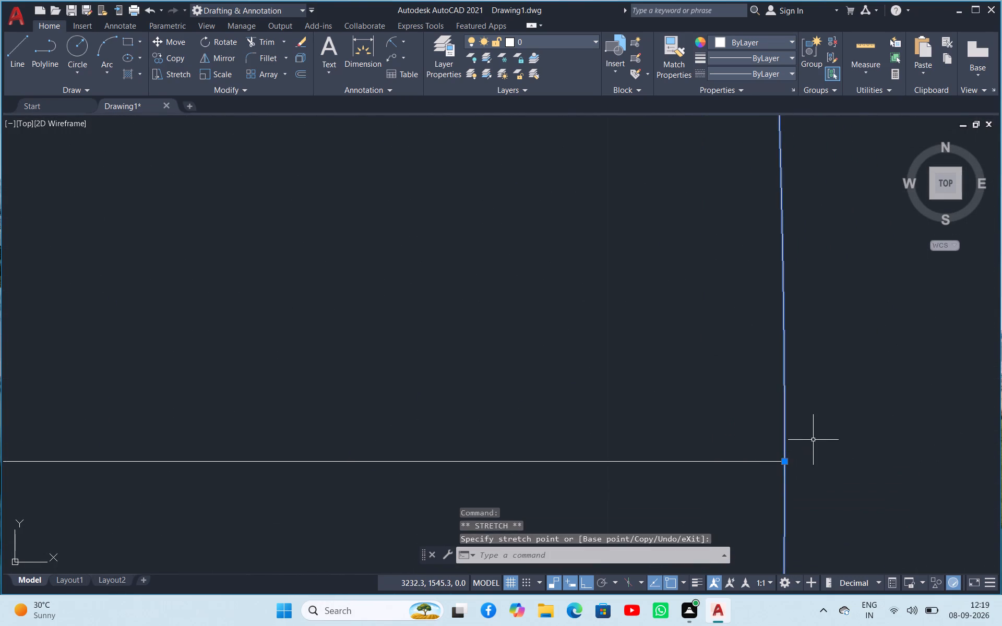
scroll(814, 438, up, 4)
scroll(814, 437, down, 11)
click(714, 469)
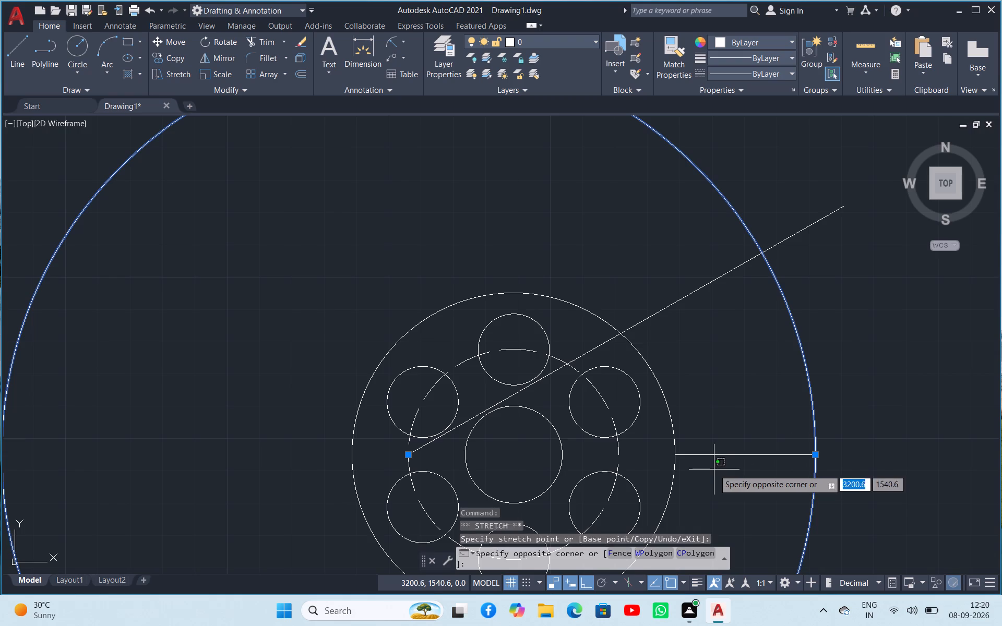
click(720, 483)
key(Escape)
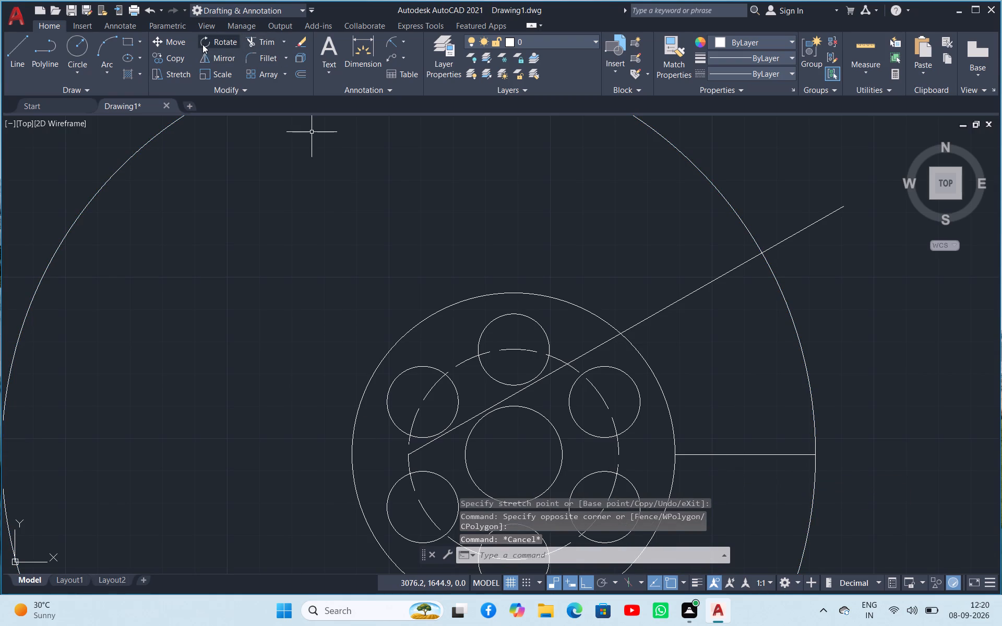
Dimension the horizontal gap between the large circle and the outer arc circle, placing it just below the line.
click(356, 45)
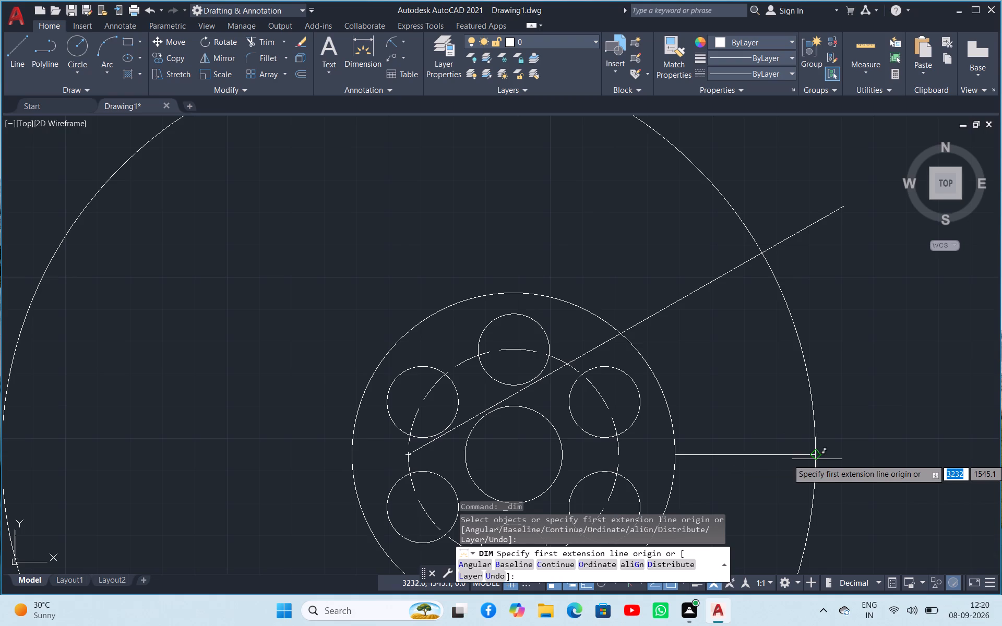
click(816, 456)
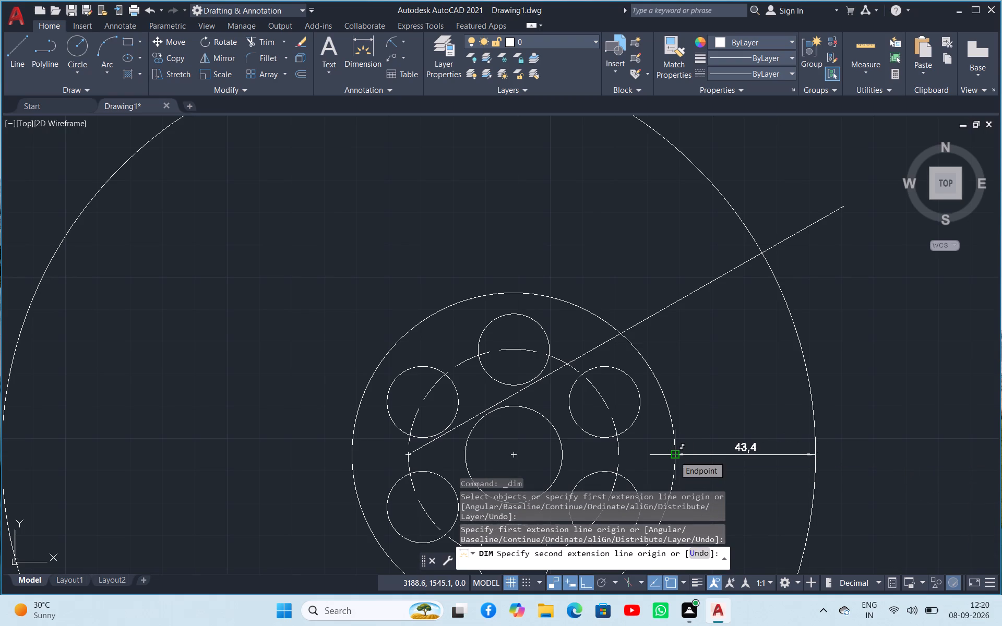
click(674, 456)
click(743, 473)
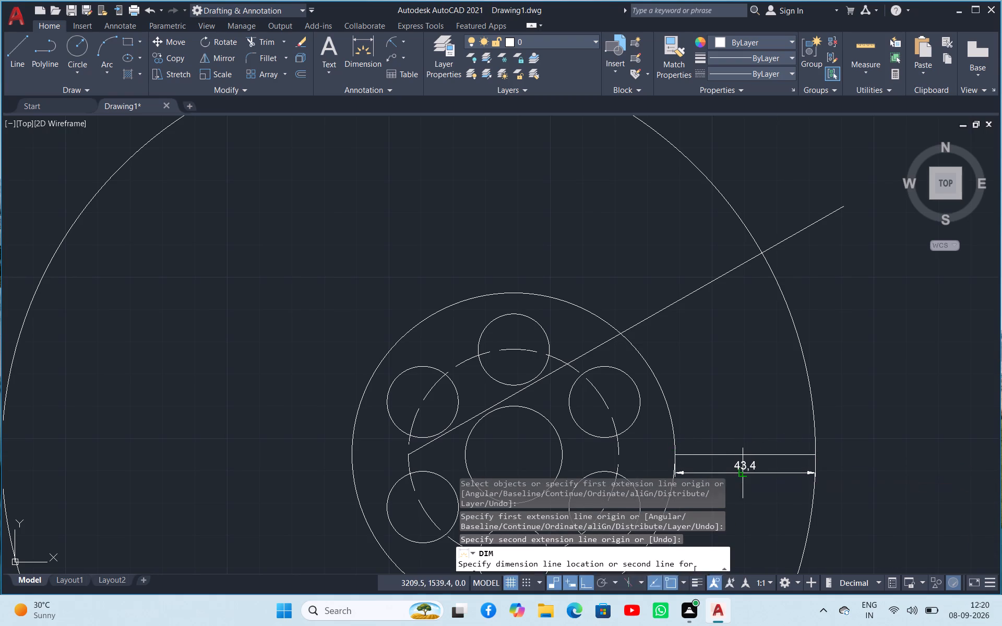
scroll(735, 415, up, 1)
scroll(738, 424, down, 4)
scroll(833, 422, up, 2)
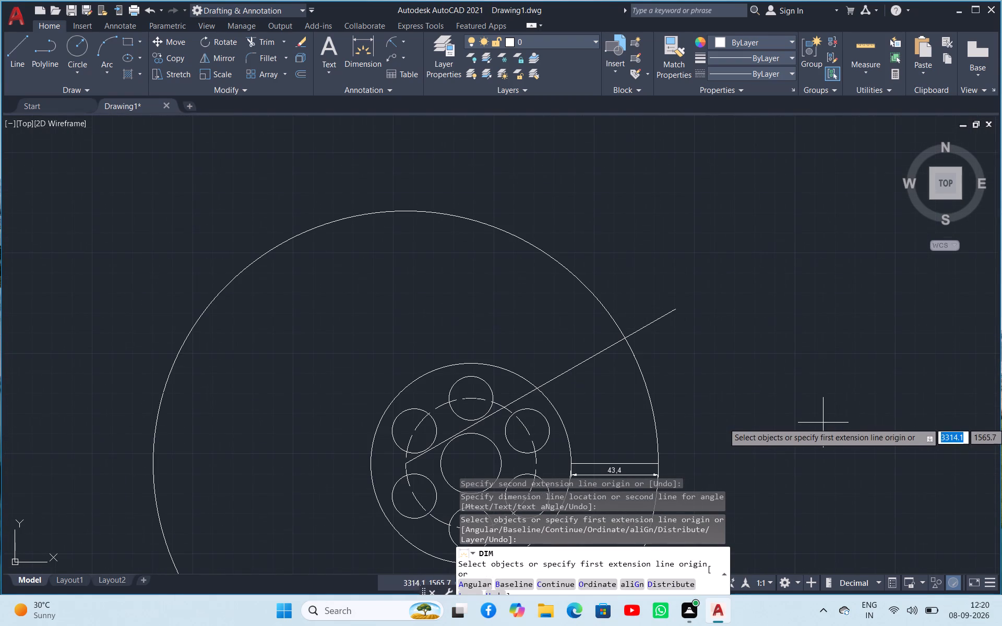
right_click(780, 403)
click(700, 252)
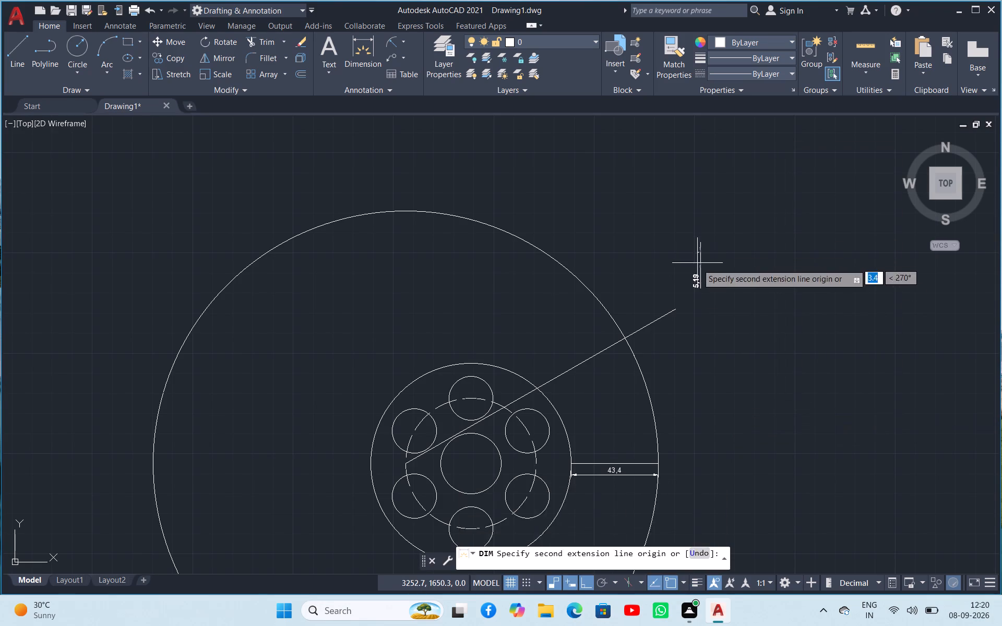
key(Escape)
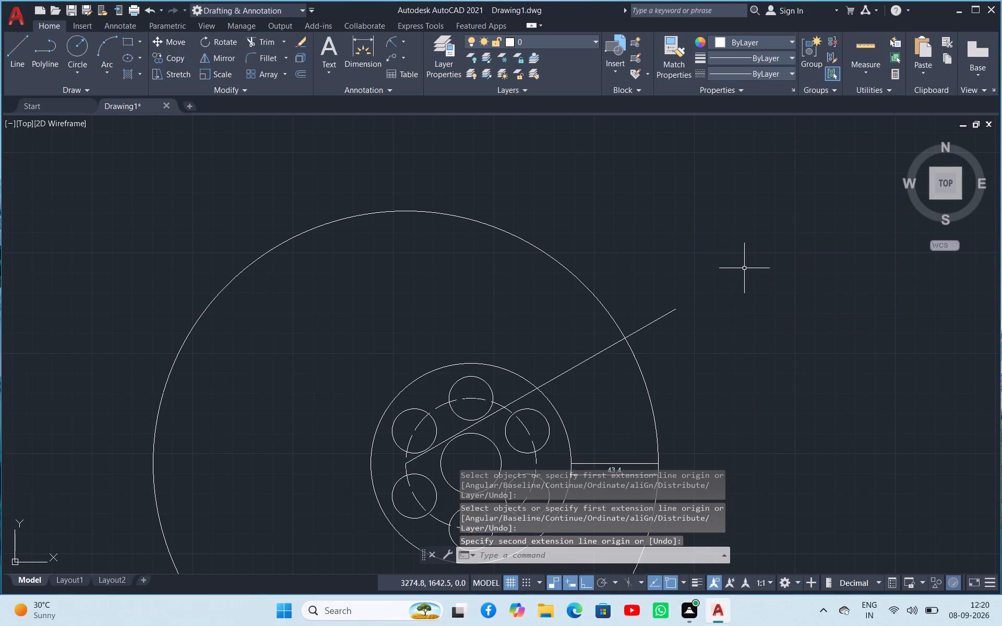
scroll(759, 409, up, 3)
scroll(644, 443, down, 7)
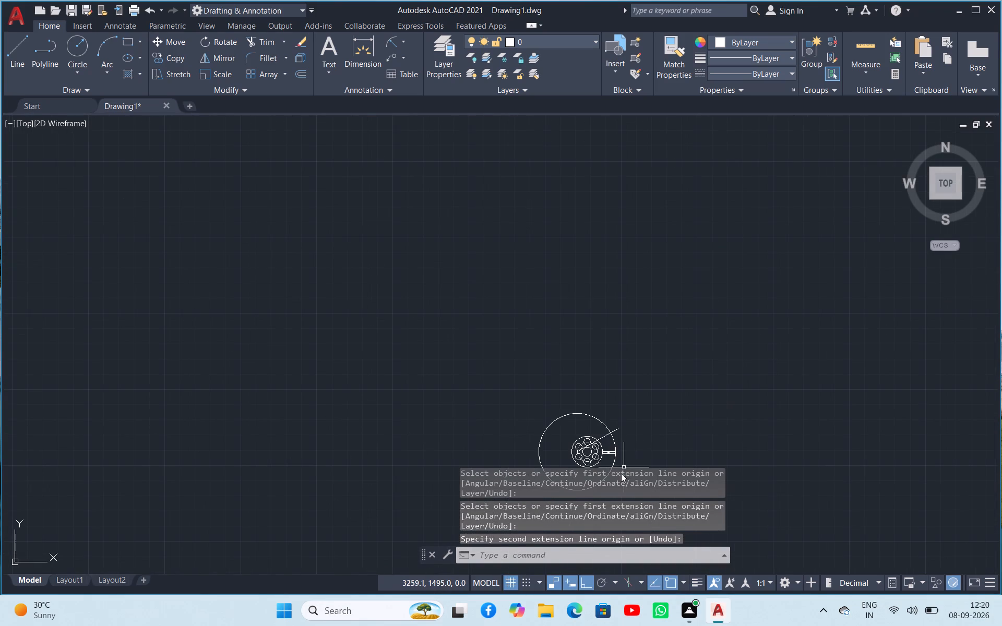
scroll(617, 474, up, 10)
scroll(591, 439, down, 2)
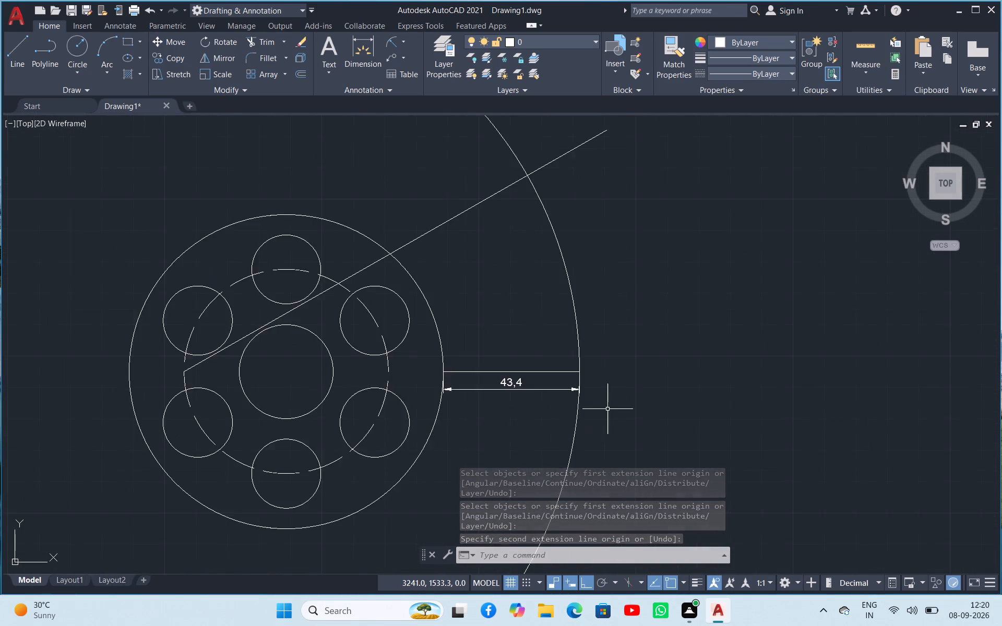
Draw a horizontal construction line about 167 long from the hub centre outward past the radius 125.8 circle.
scroll(607, 409, down, 1)
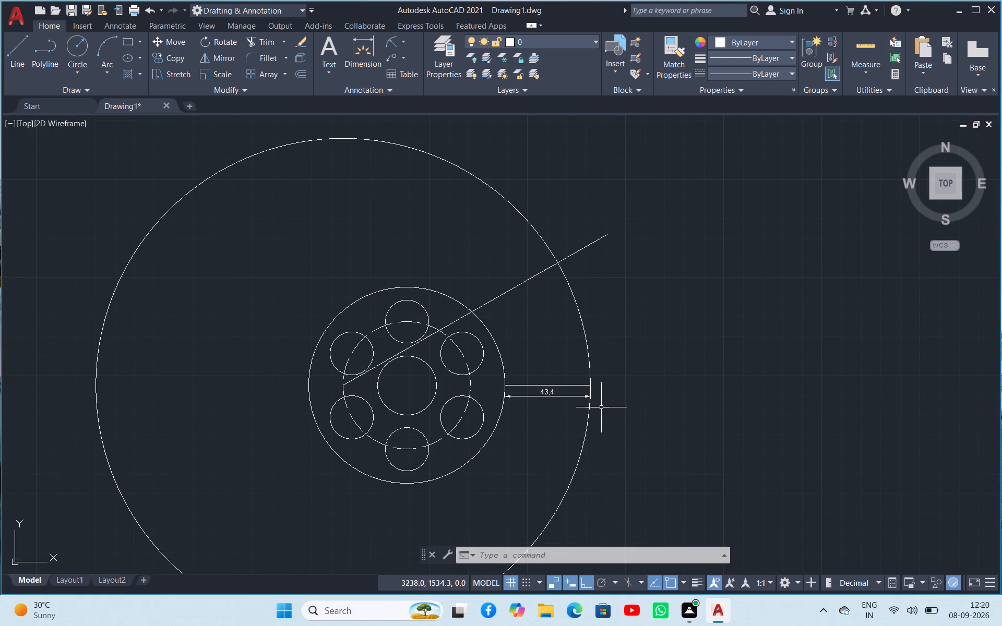
click(304, 74)
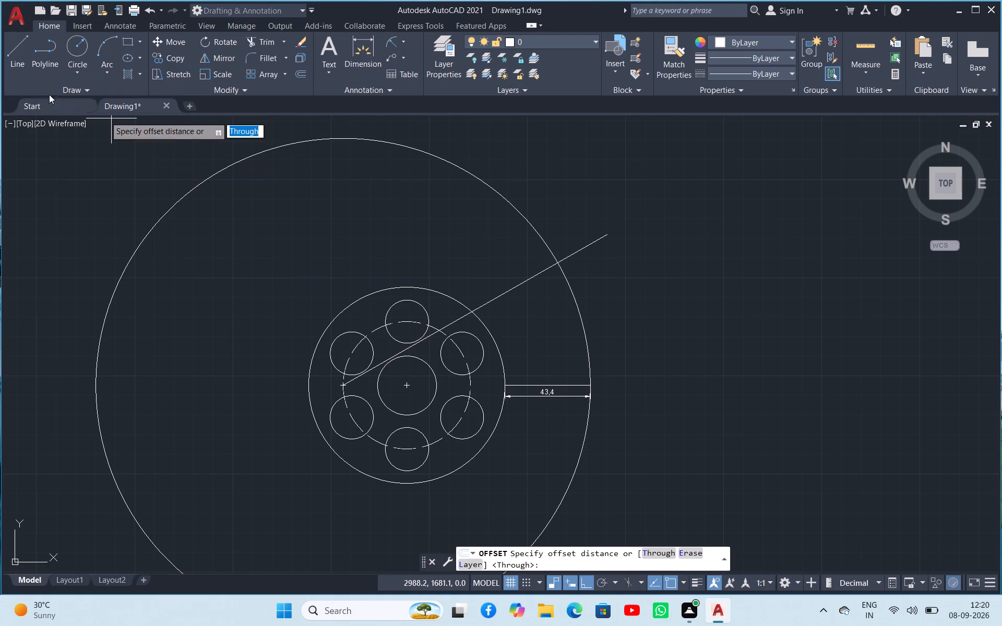
click(25, 65)
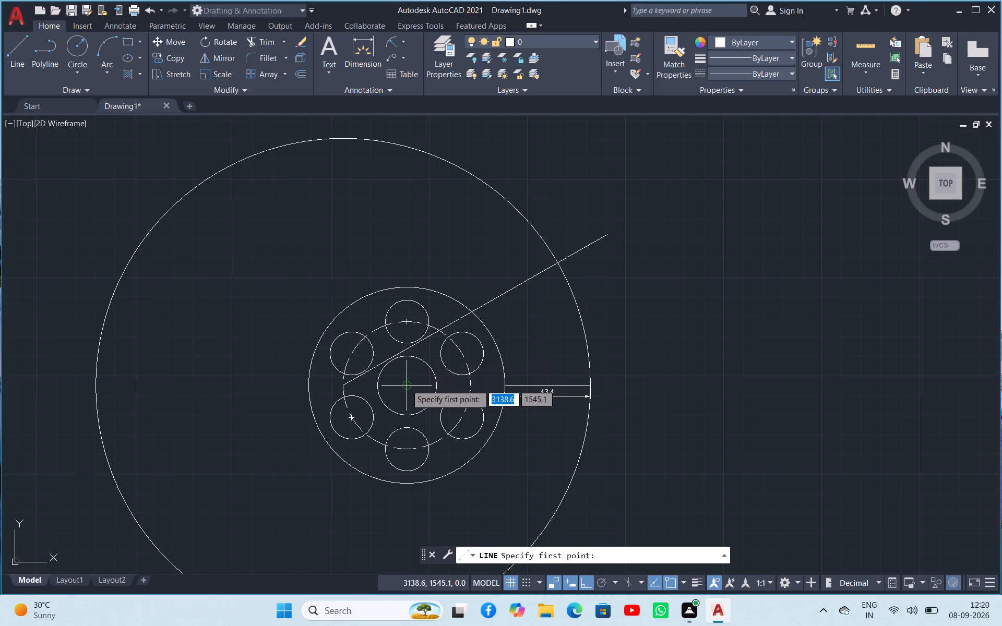
click(408, 384)
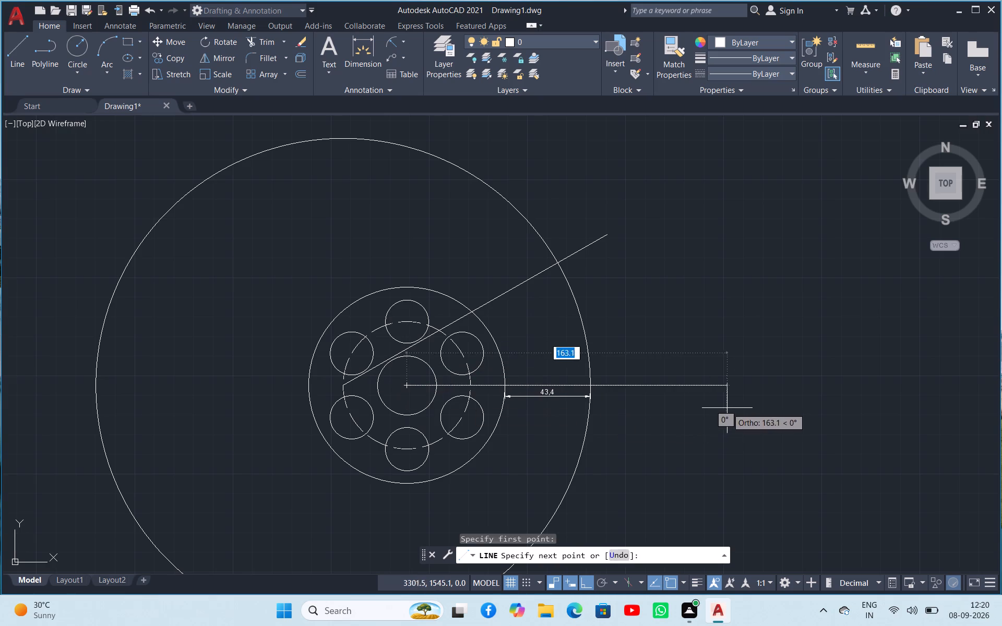
click(734, 406)
right_click(686, 419)
click(718, 428)
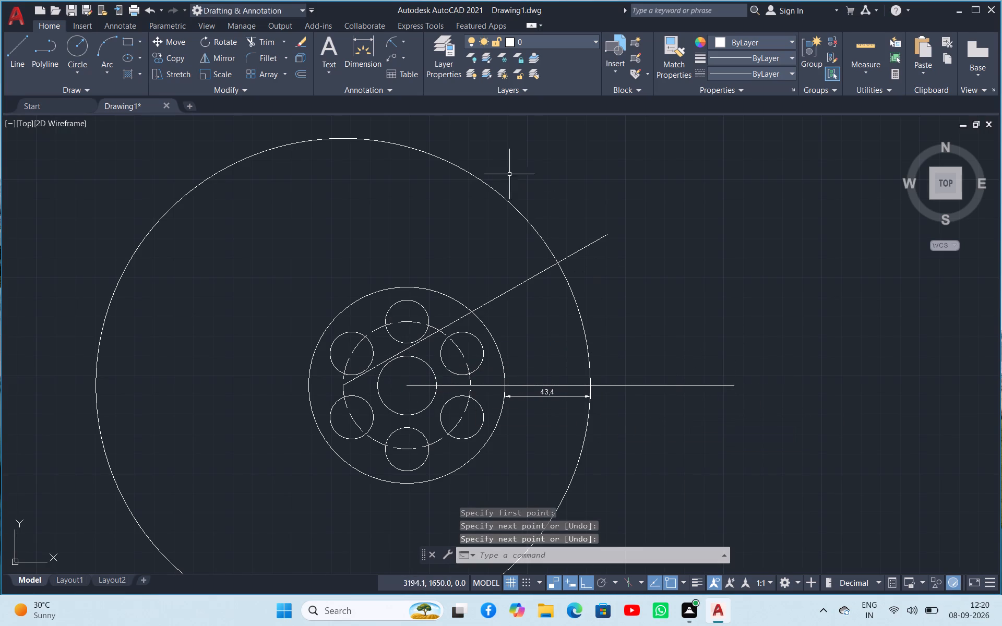
Trim the outermost circle to the arc between the inclined line and the horizontal construction line.
click(249, 41)
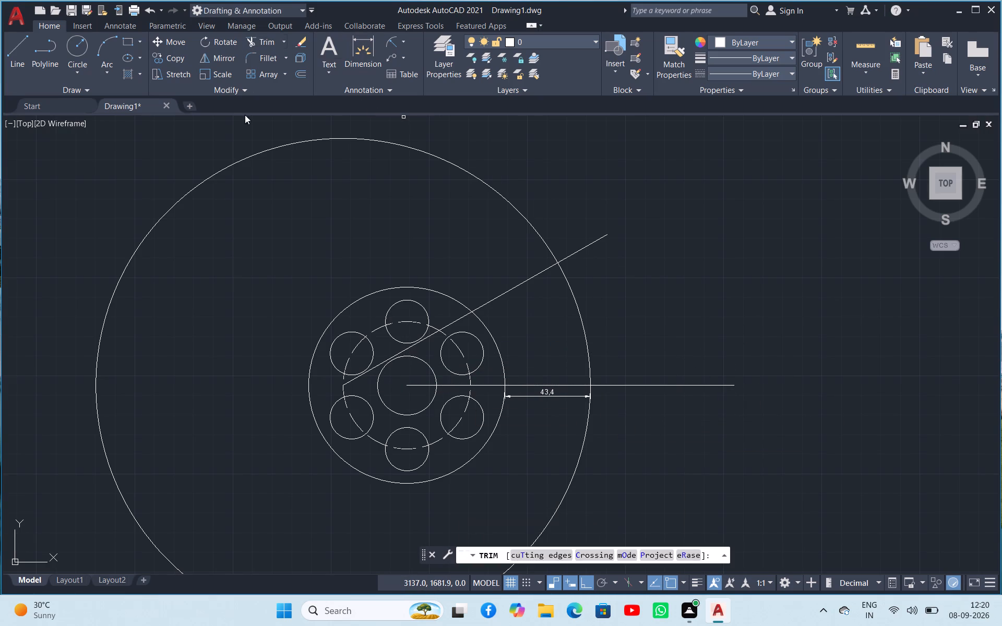
click(244, 161)
right_click(248, 184)
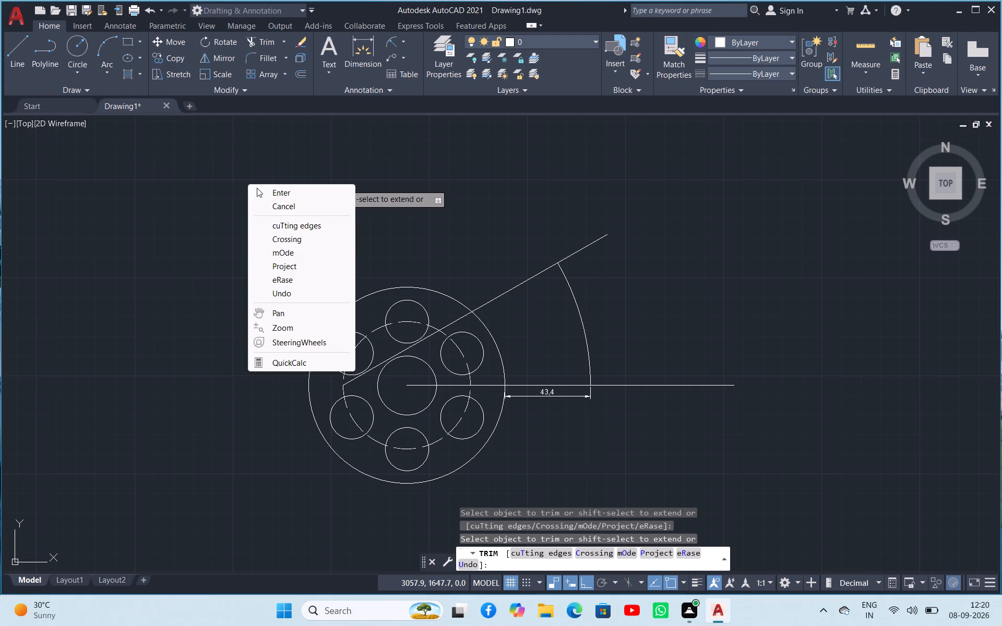
click(263, 194)
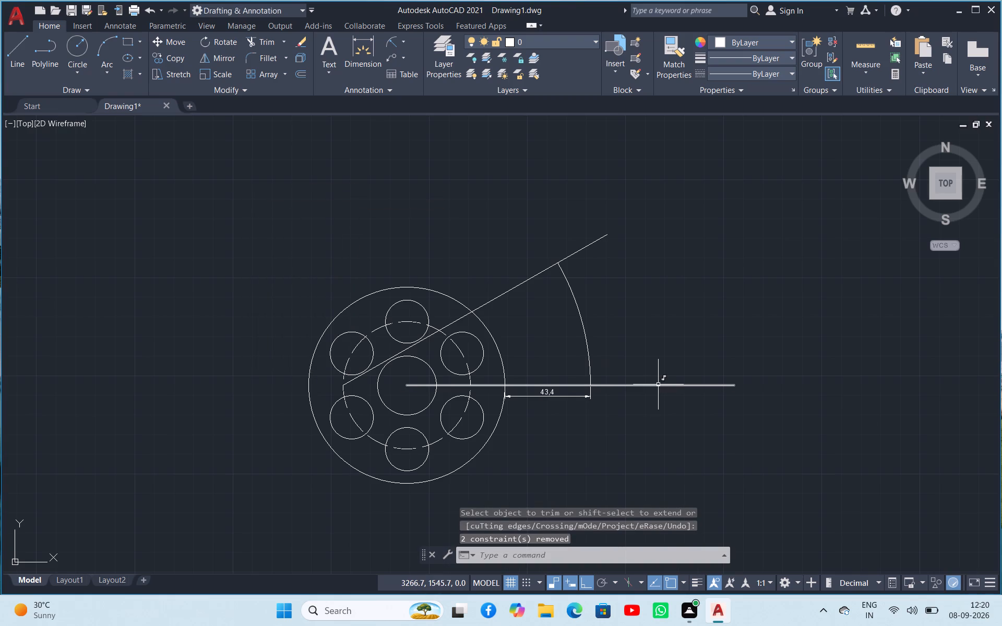
Erase the long horizontal construction line and the inclined line.
click(658, 384)
key(Delete)
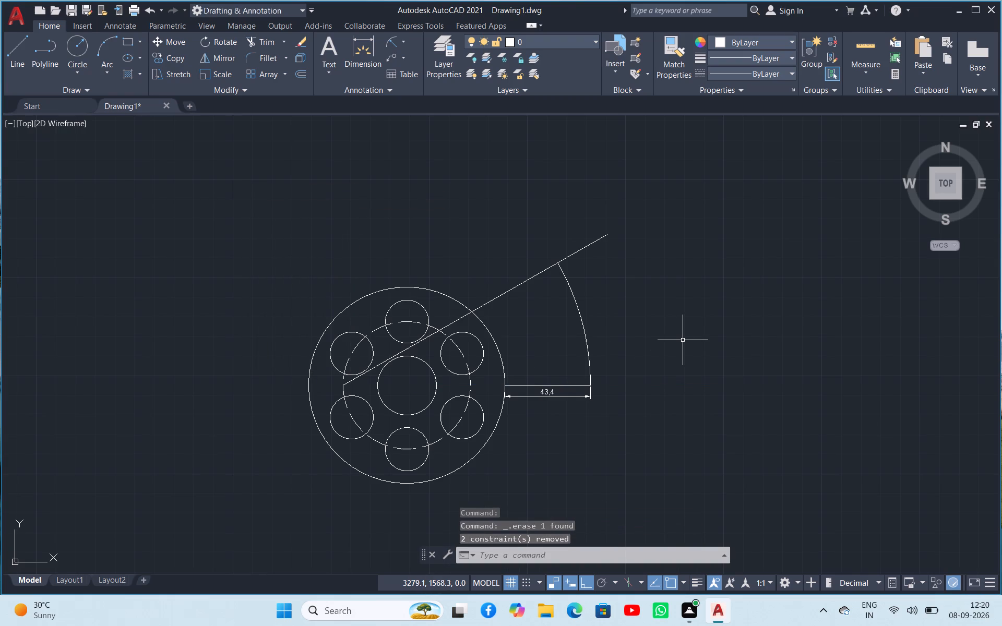
click(408, 347)
key(Delete)
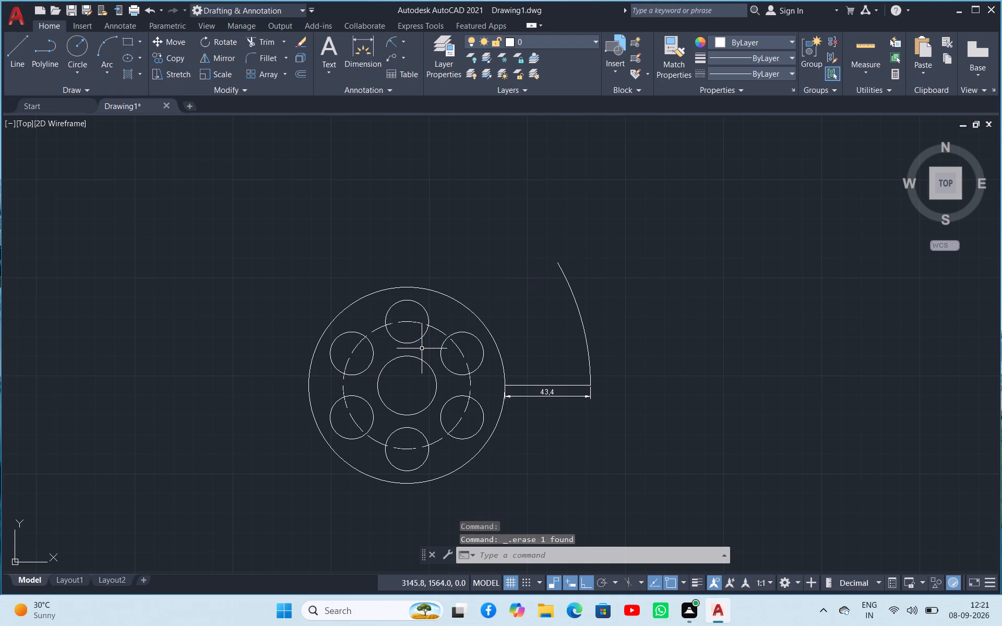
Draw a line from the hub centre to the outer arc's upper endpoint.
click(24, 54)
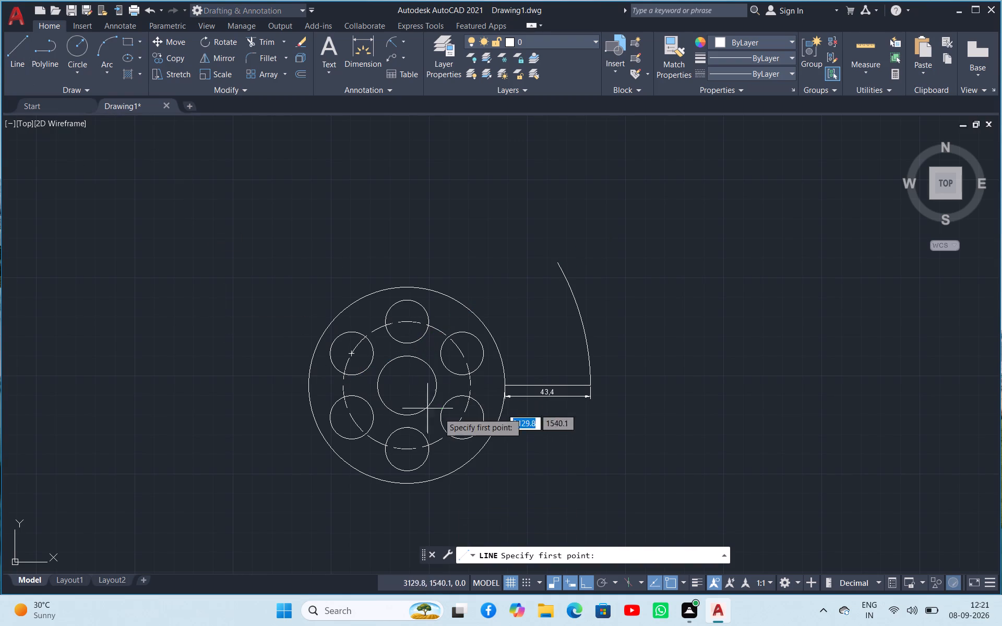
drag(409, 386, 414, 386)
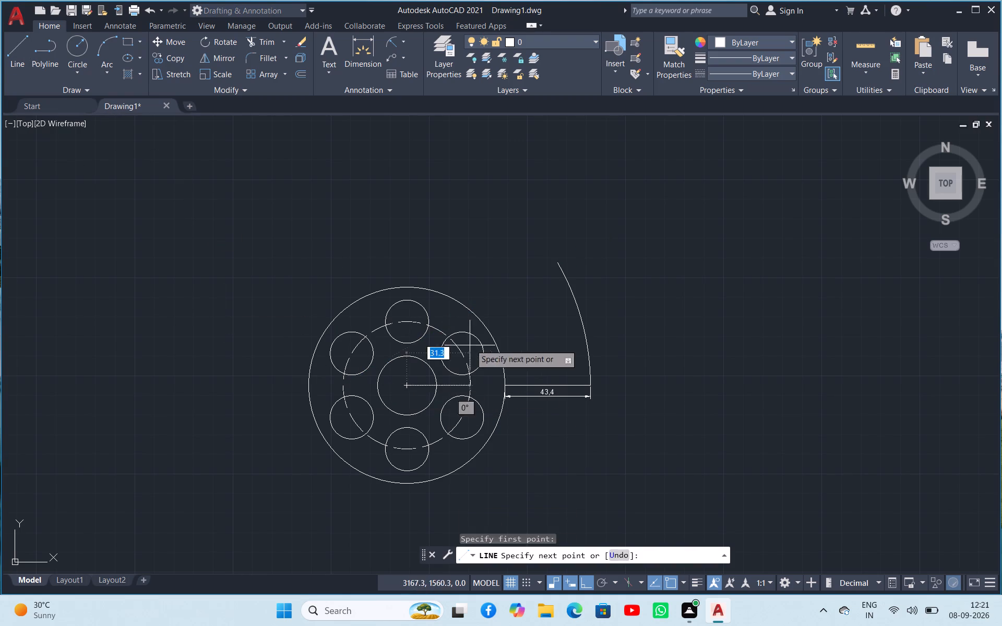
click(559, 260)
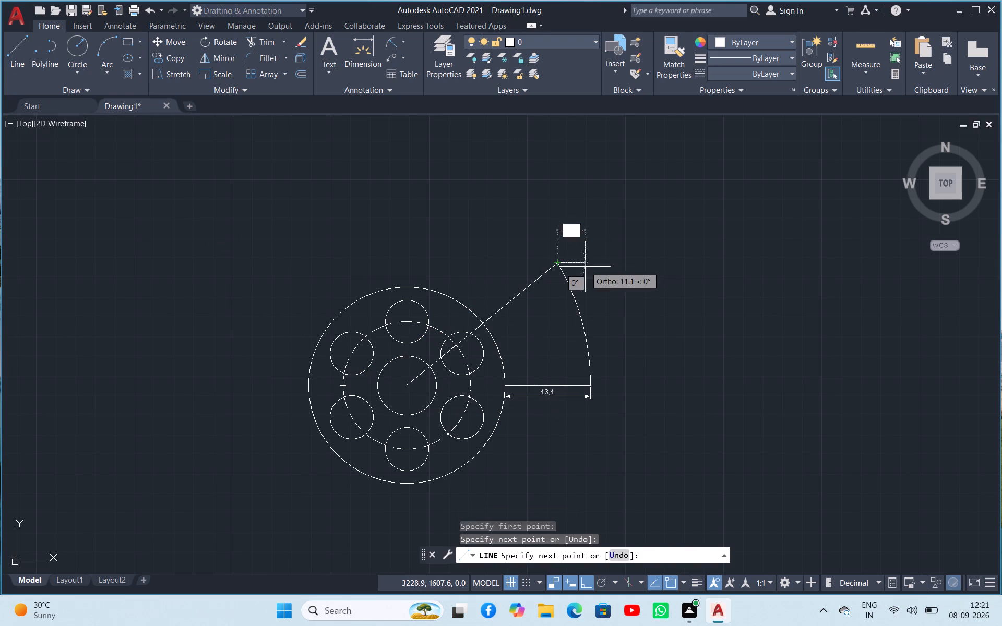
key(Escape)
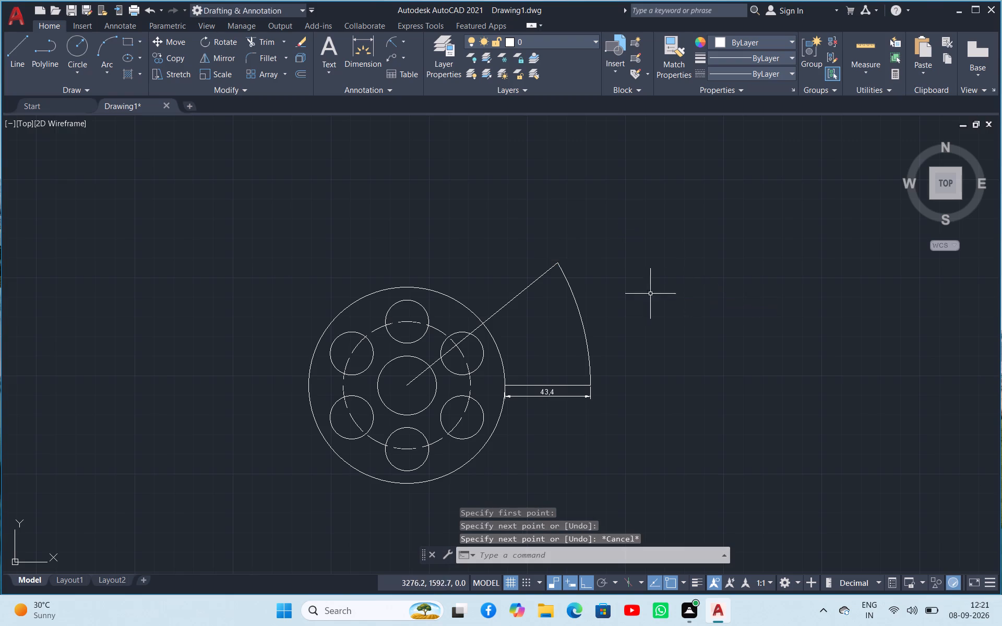
Check the angle between the inclined line and the short horizontal line with an angular dimension, without placing it.
click(405, 34)
click(417, 115)
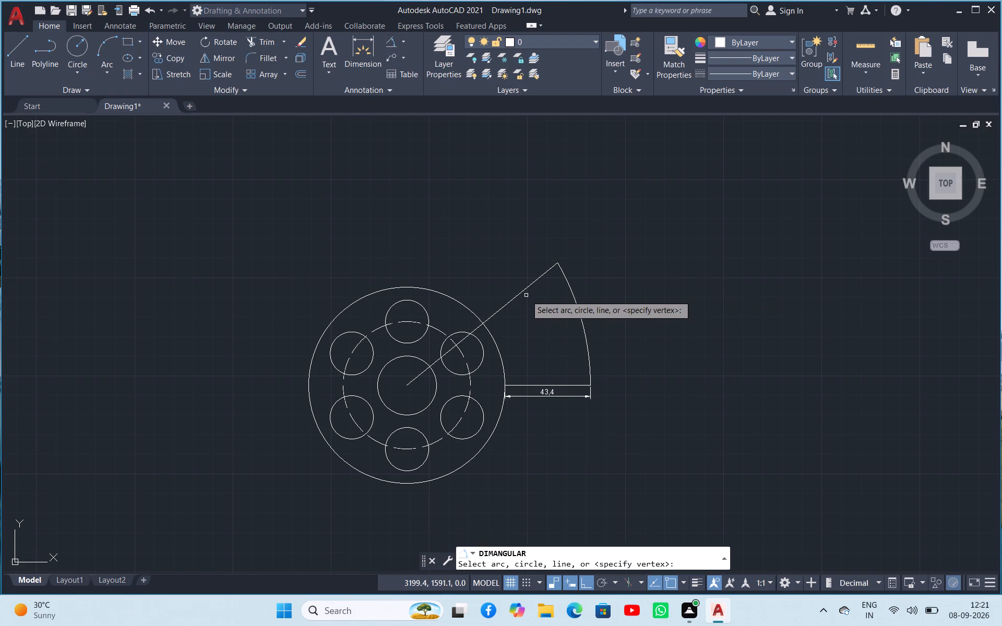
click(523, 293)
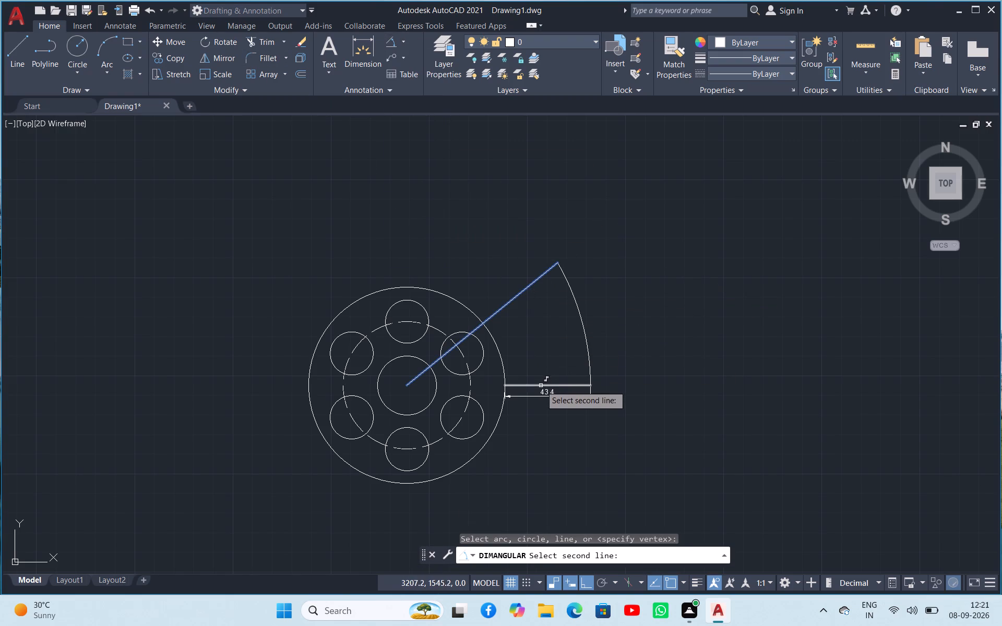
click(541, 386)
scroll(547, 347, up, 3)
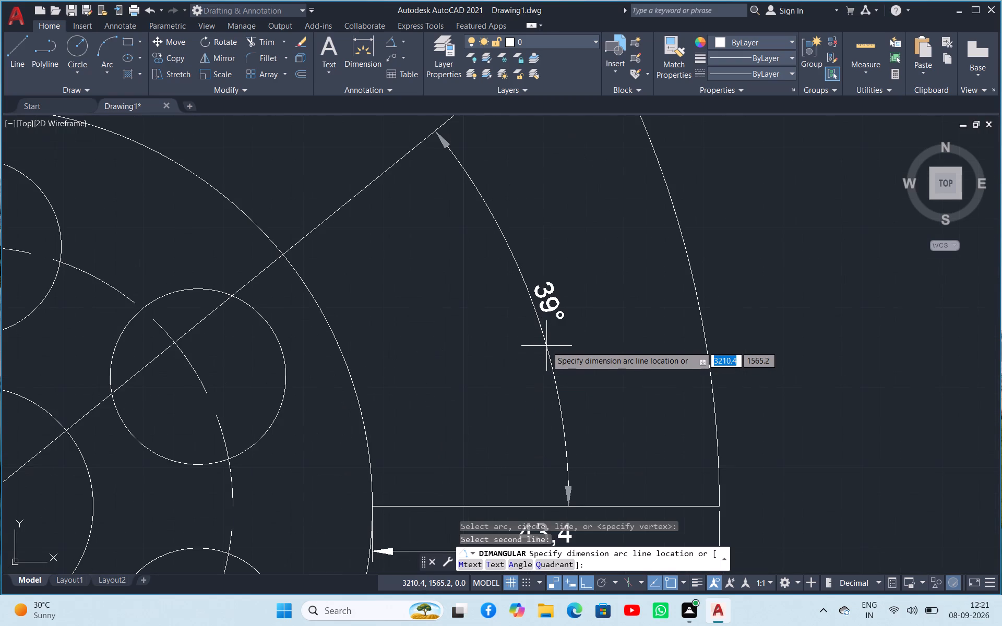
scroll(546, 344, down, 3)
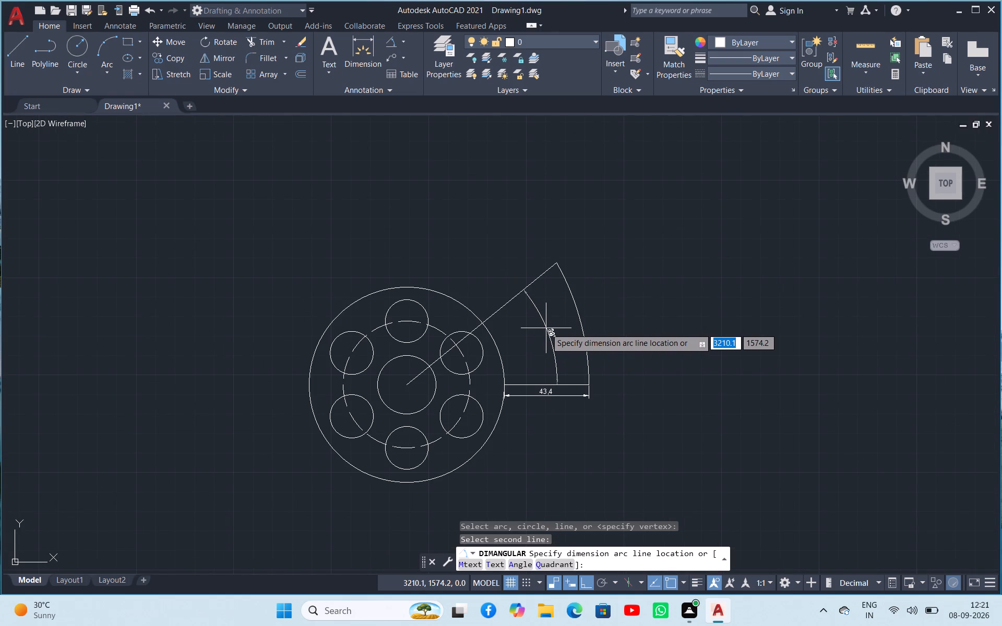
key(Escape)
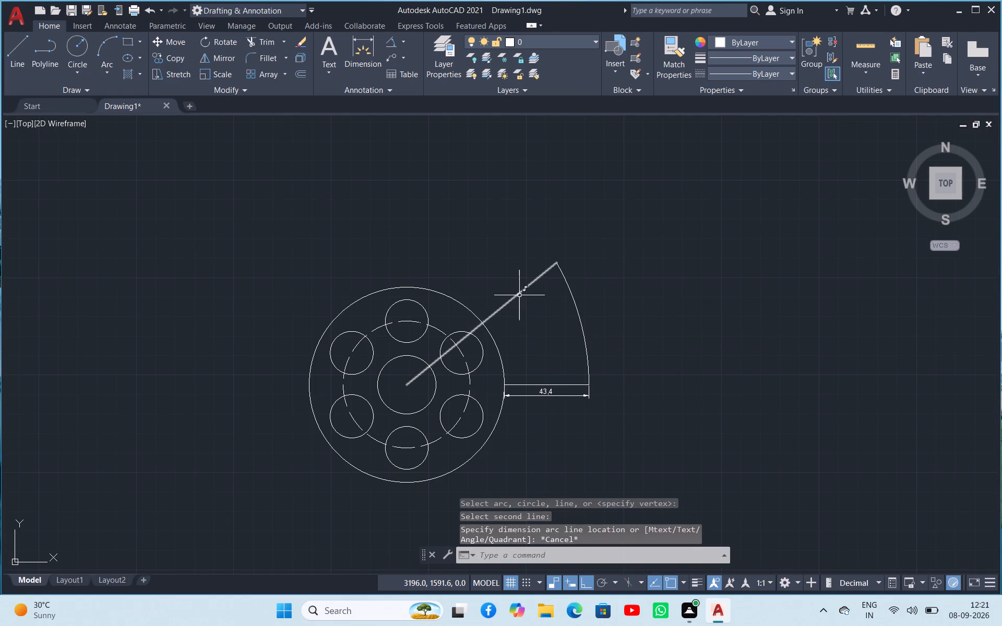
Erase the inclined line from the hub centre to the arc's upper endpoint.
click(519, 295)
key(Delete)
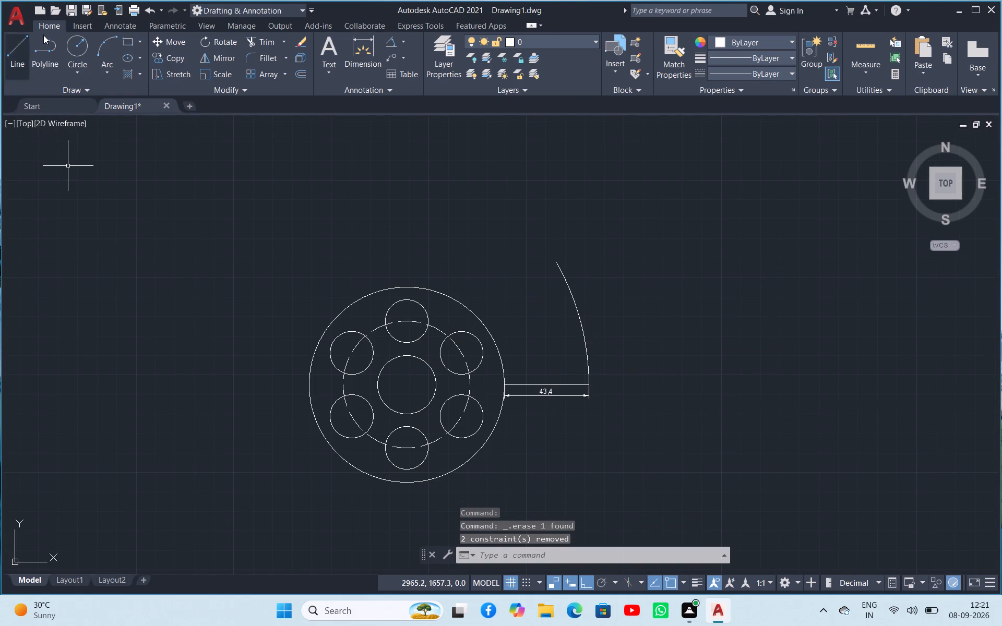
Draw a line about 118.8 long from the hub centre at 37 degrees, crossing the outer arc.
click(21, 45)
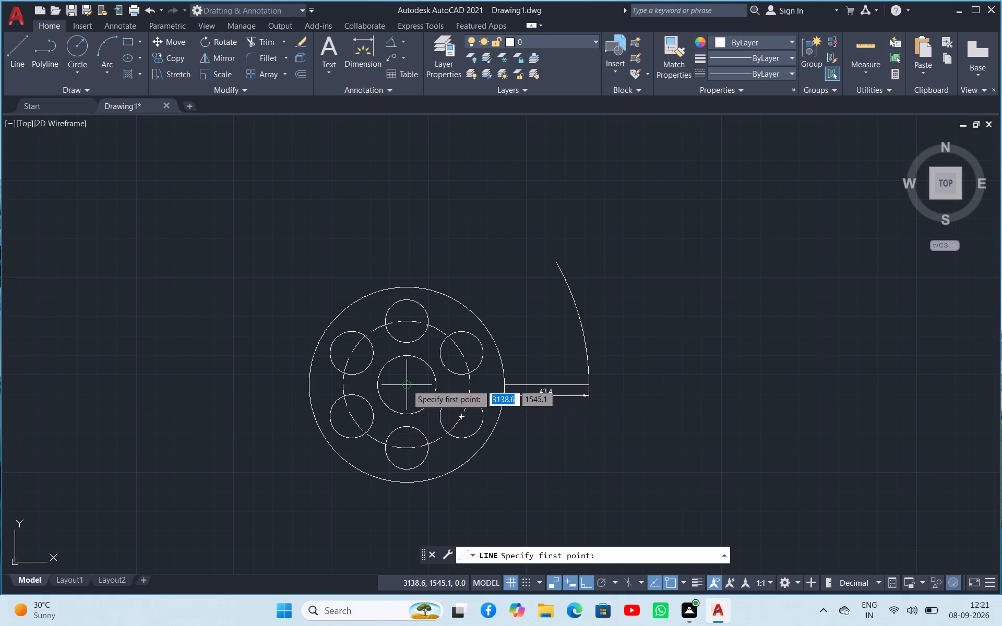
drag(407, 384, 420, 387)
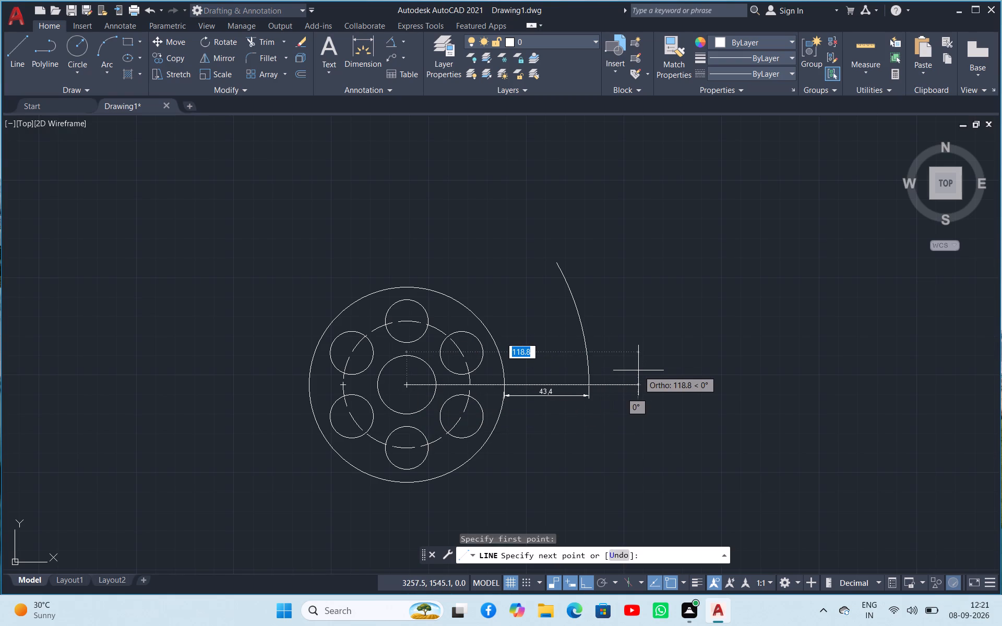
key(Tab)
key(3)
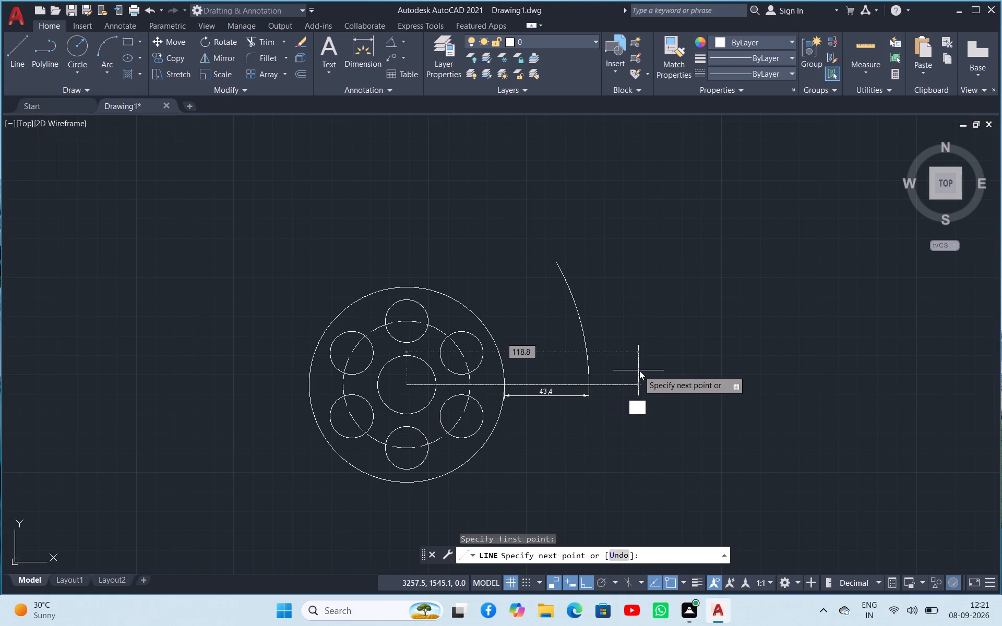
key(7)
key(Return)
key(Escape)
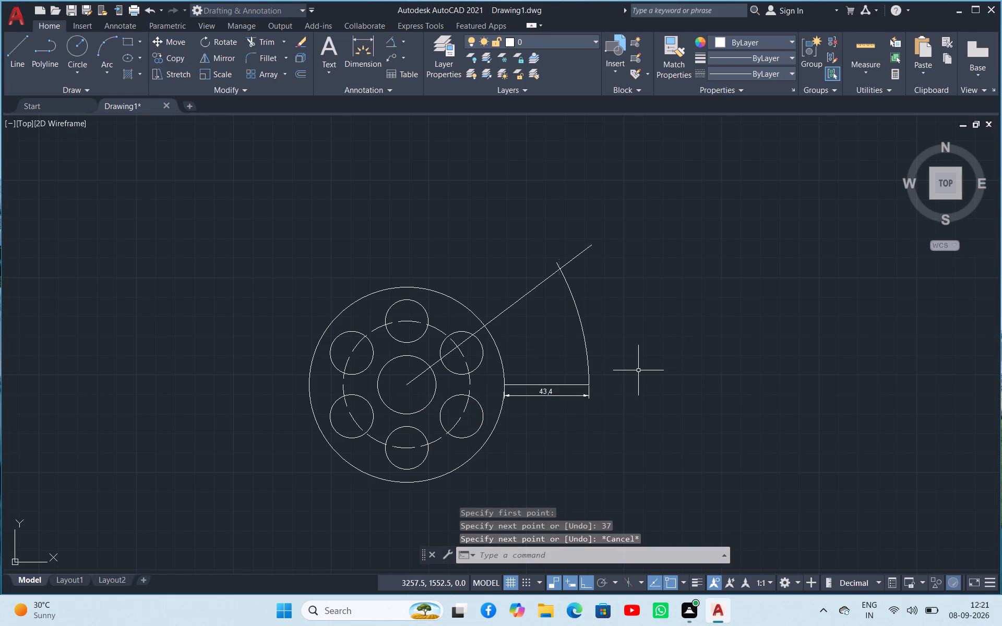
Trim the overhanging ends of the 37-degree line and the outer arc at their intersection.
click(266, 43)
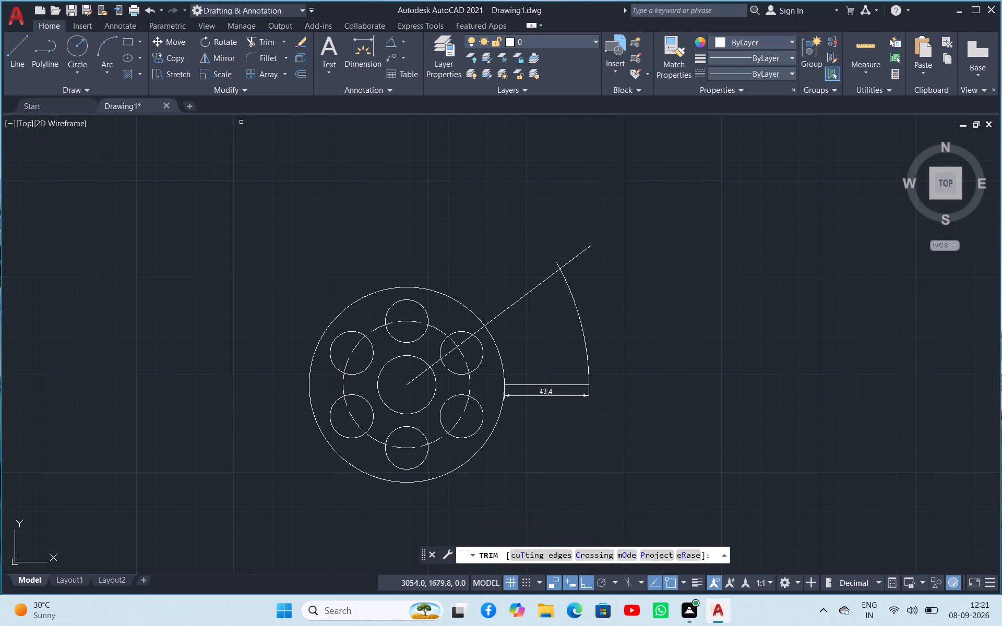
drag(538, 266, 571, 265)
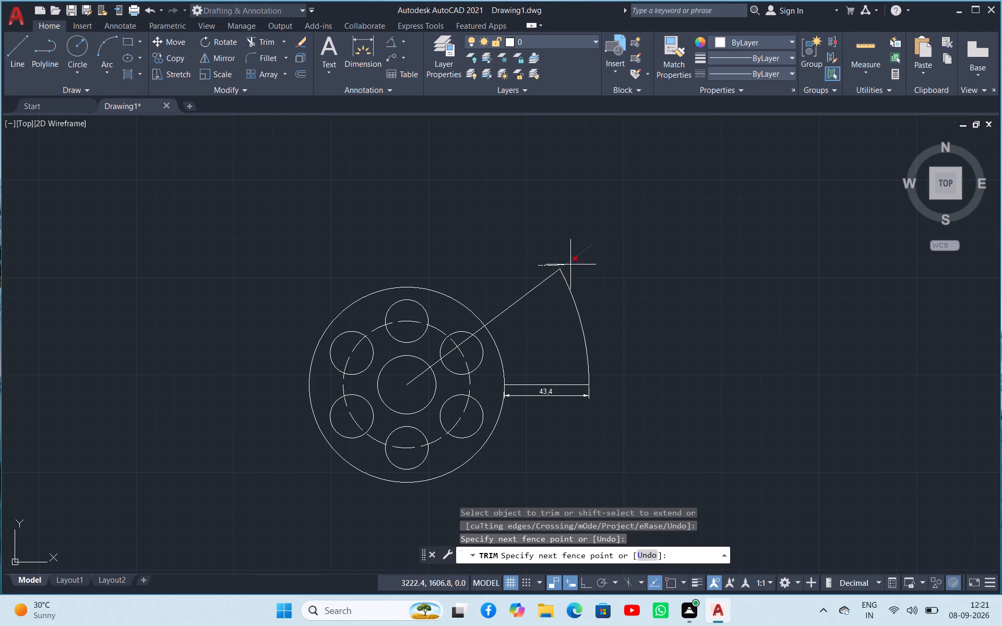
drag(571, 265, 575, 268)
right_click(595, 255)
click(608, 266)
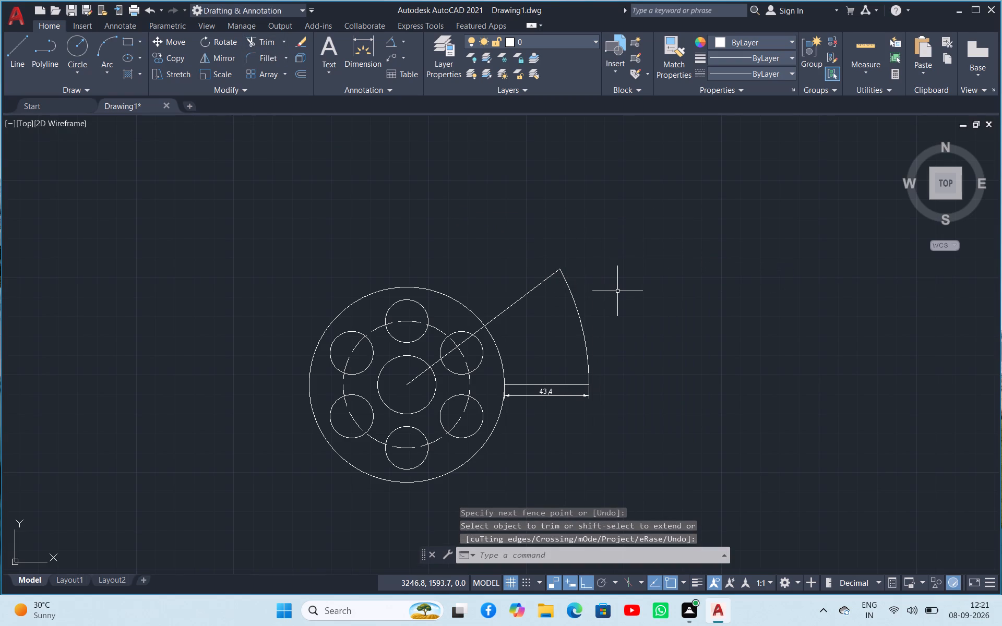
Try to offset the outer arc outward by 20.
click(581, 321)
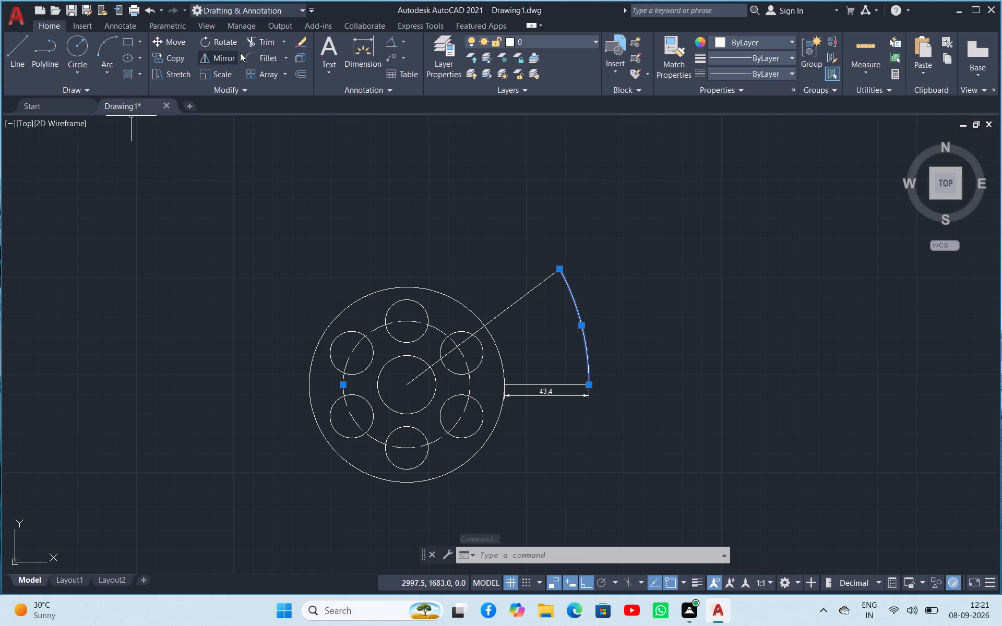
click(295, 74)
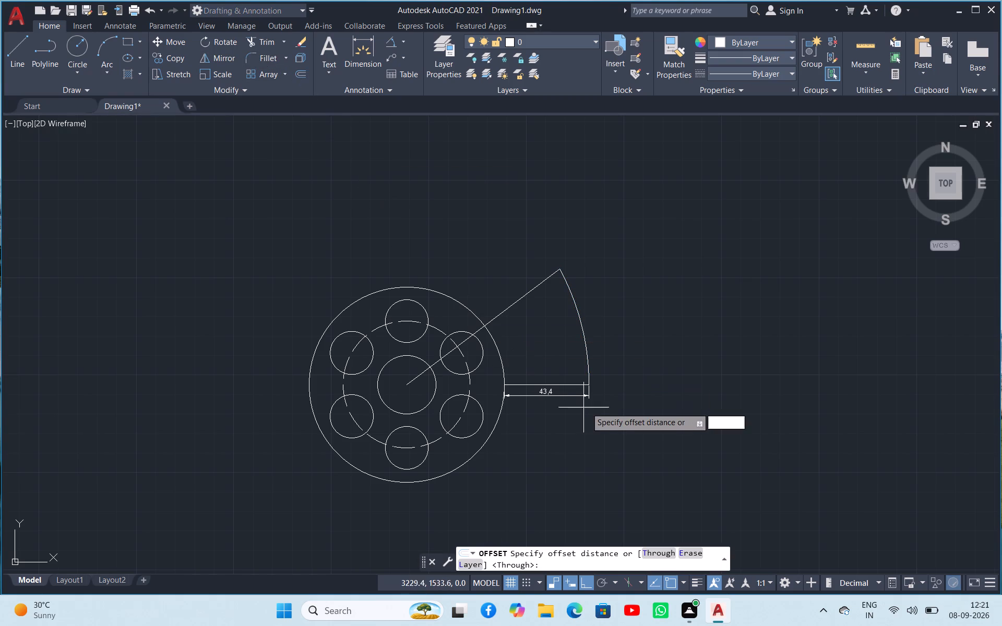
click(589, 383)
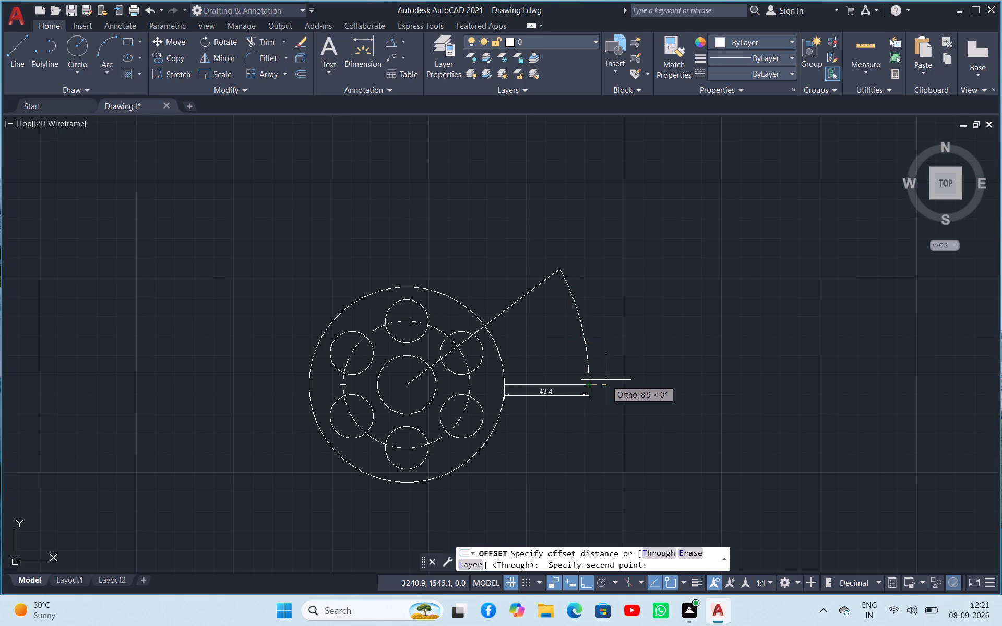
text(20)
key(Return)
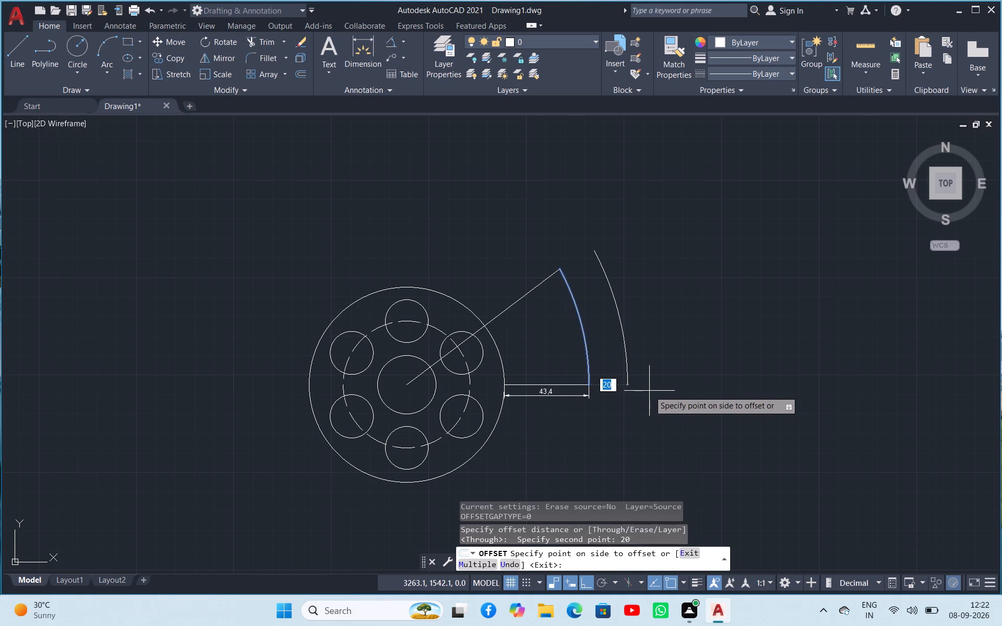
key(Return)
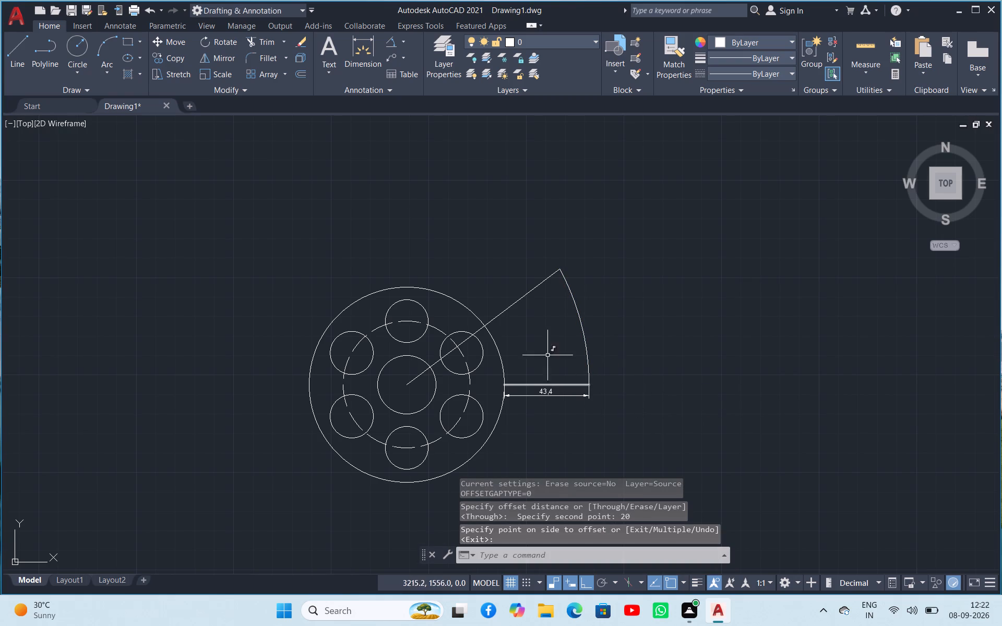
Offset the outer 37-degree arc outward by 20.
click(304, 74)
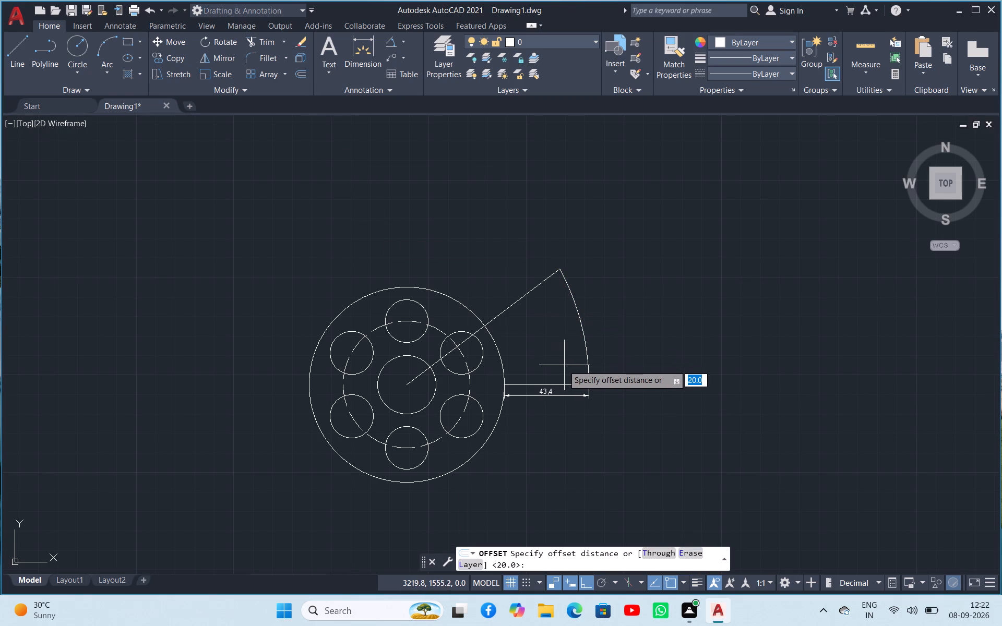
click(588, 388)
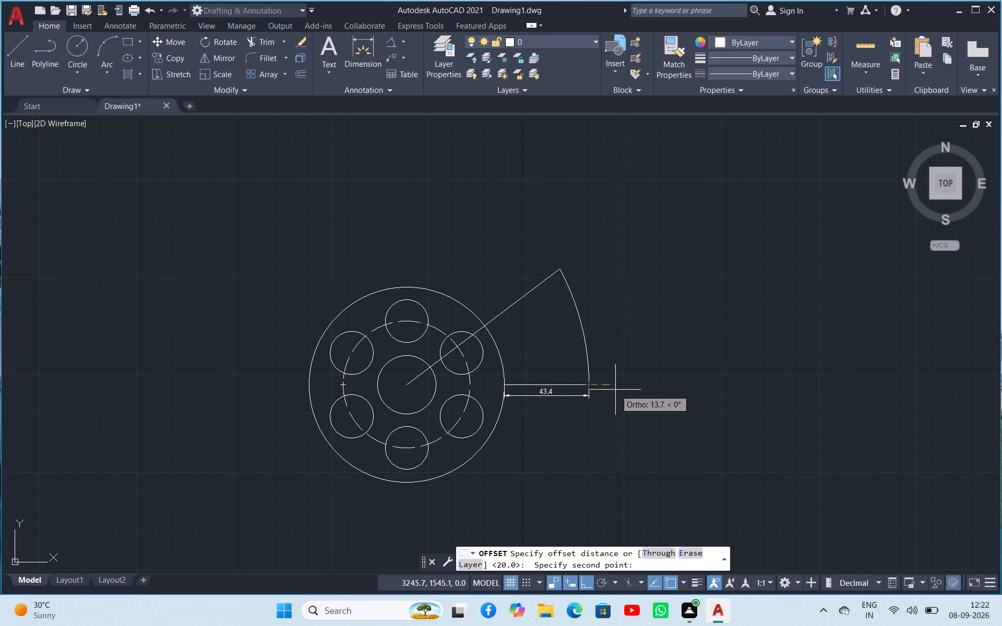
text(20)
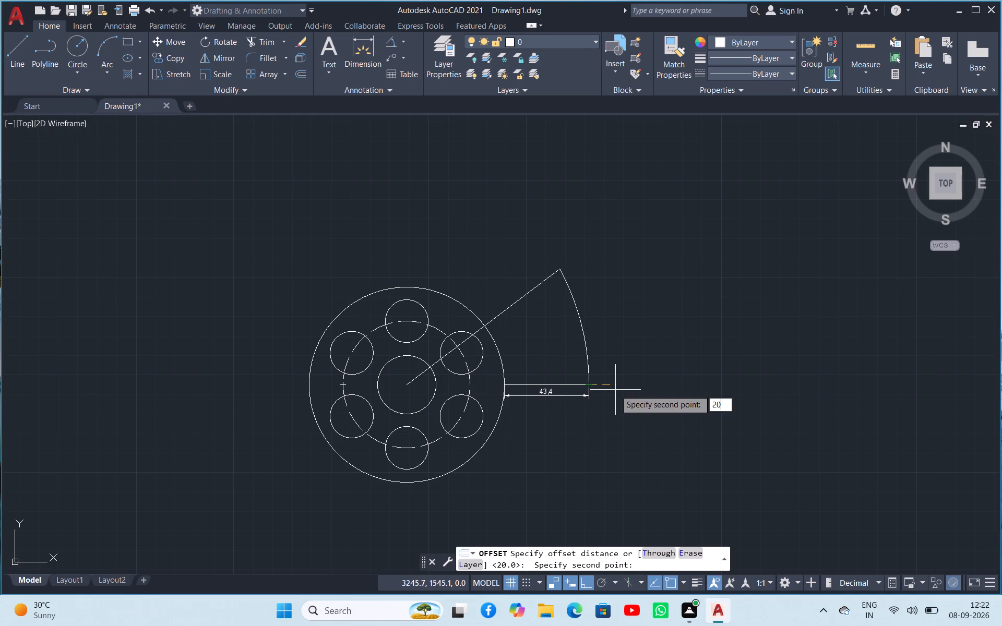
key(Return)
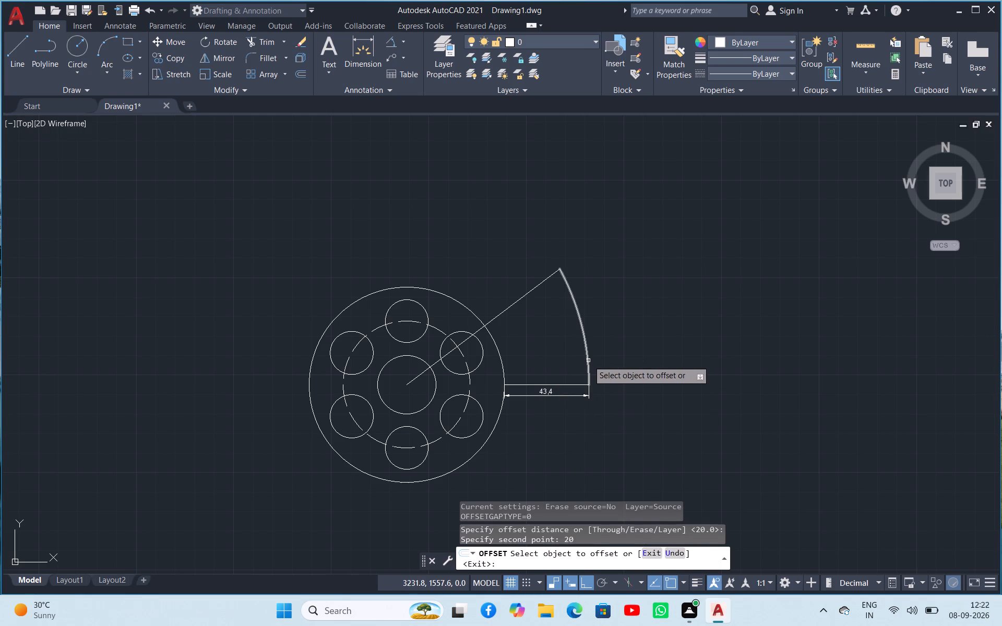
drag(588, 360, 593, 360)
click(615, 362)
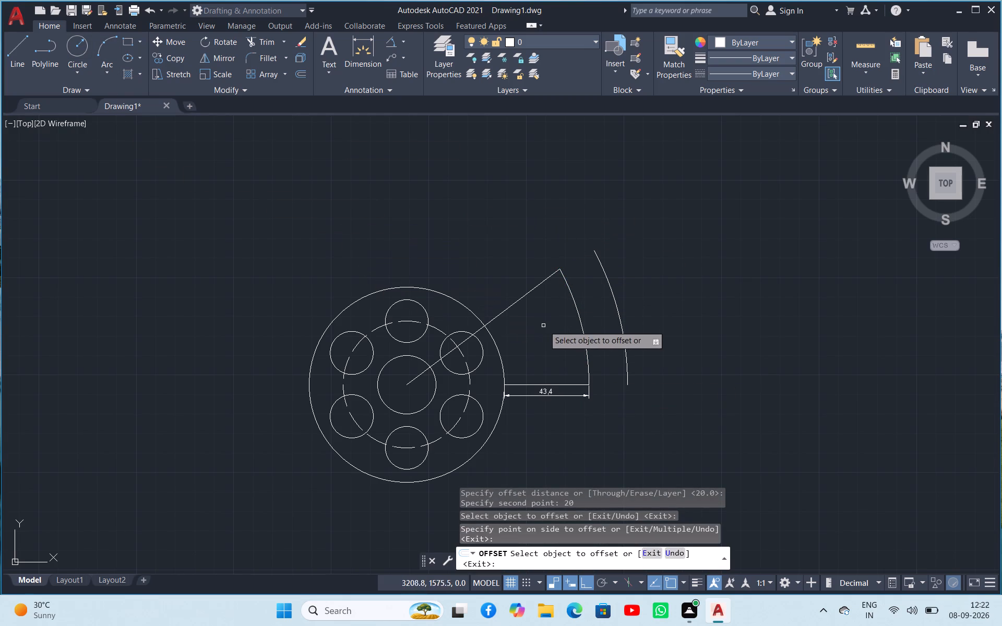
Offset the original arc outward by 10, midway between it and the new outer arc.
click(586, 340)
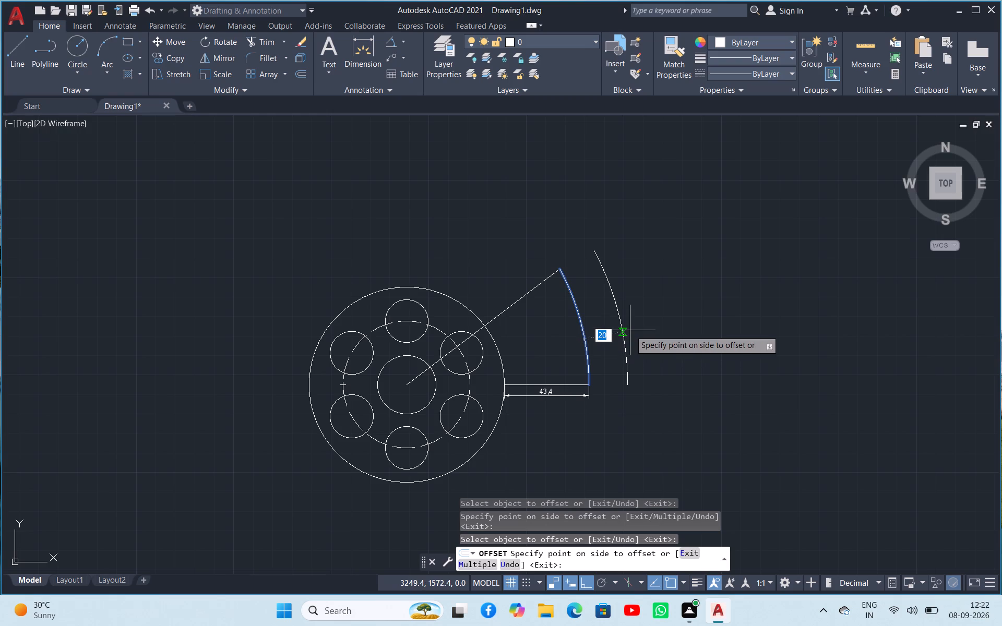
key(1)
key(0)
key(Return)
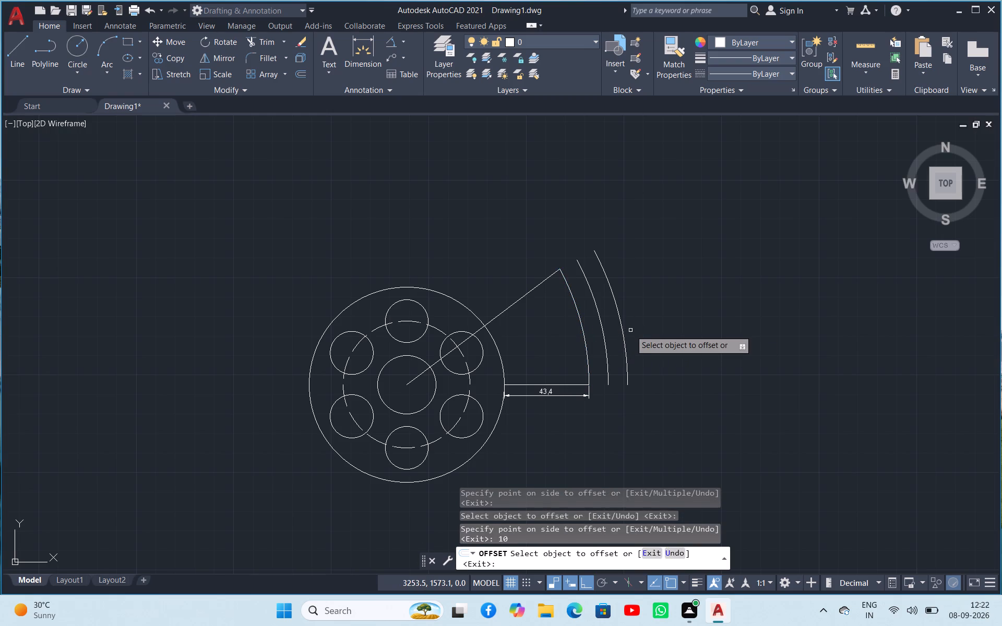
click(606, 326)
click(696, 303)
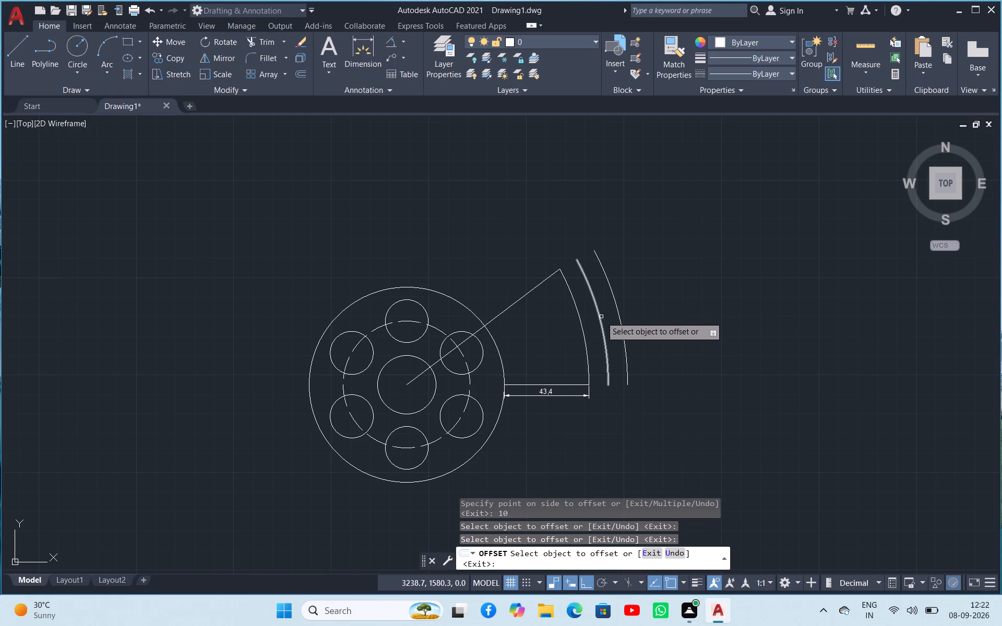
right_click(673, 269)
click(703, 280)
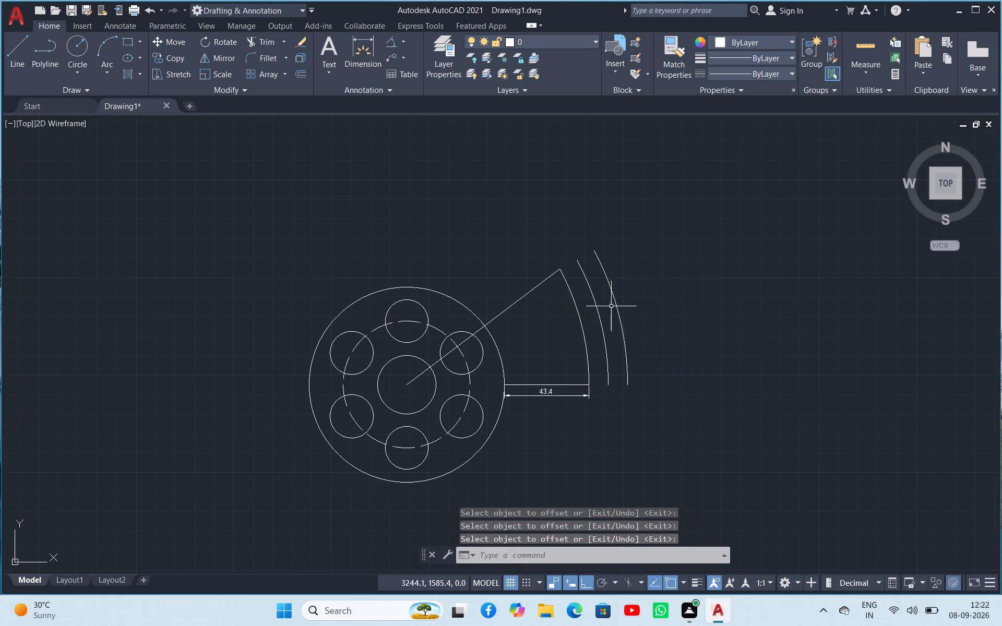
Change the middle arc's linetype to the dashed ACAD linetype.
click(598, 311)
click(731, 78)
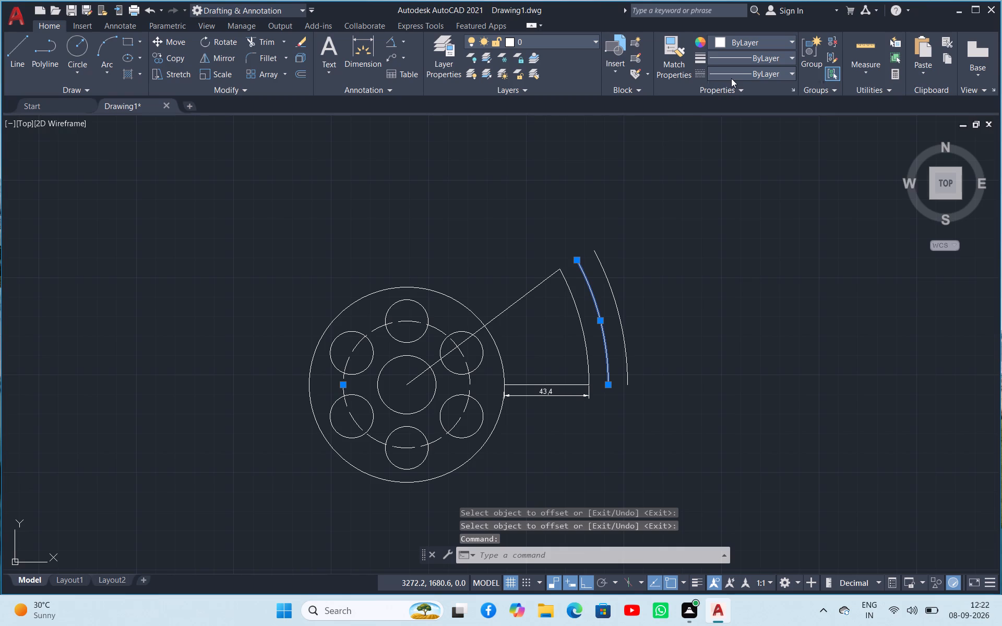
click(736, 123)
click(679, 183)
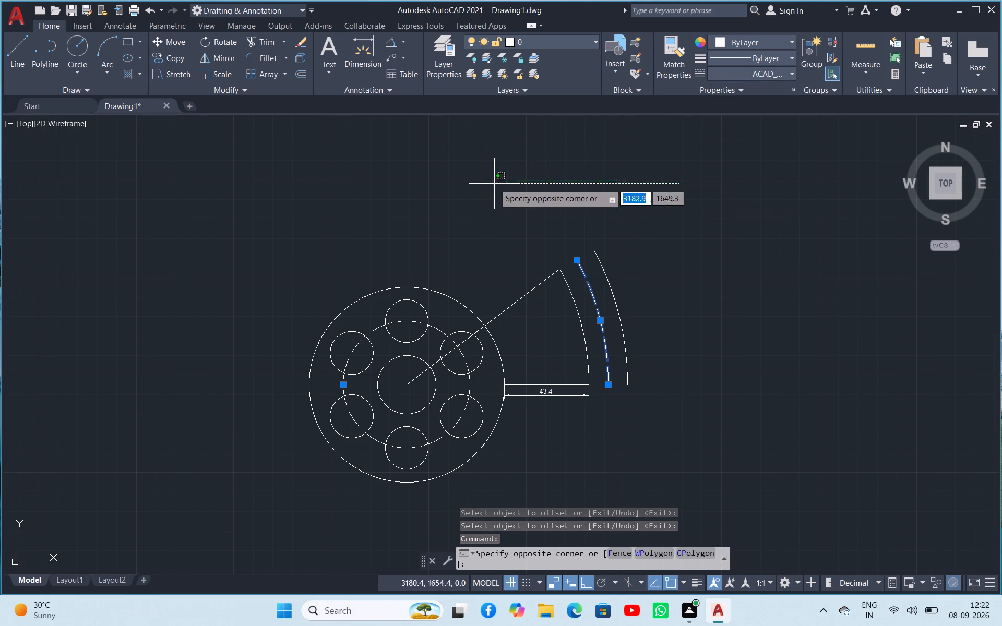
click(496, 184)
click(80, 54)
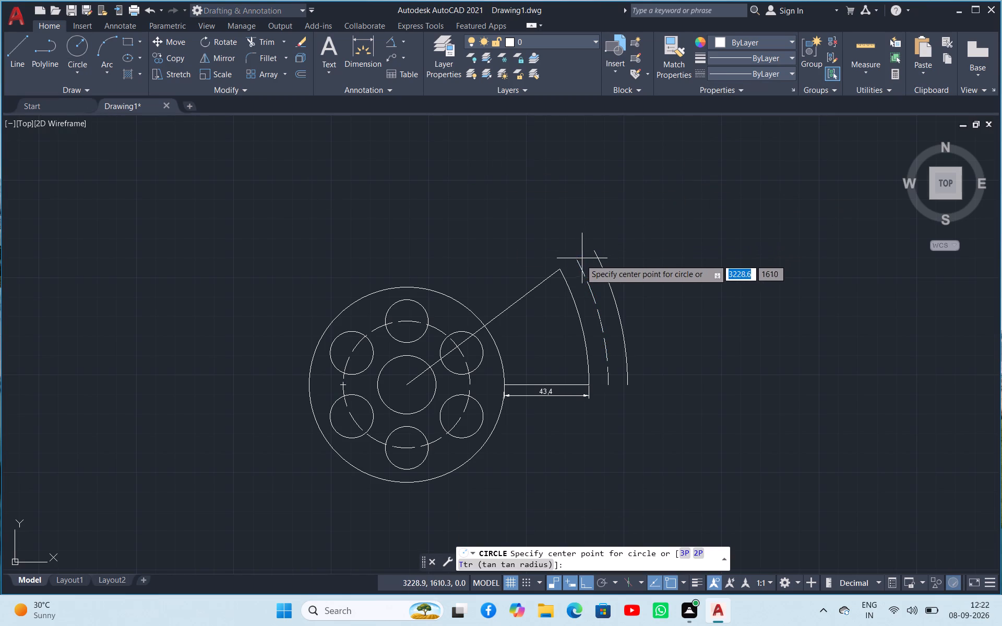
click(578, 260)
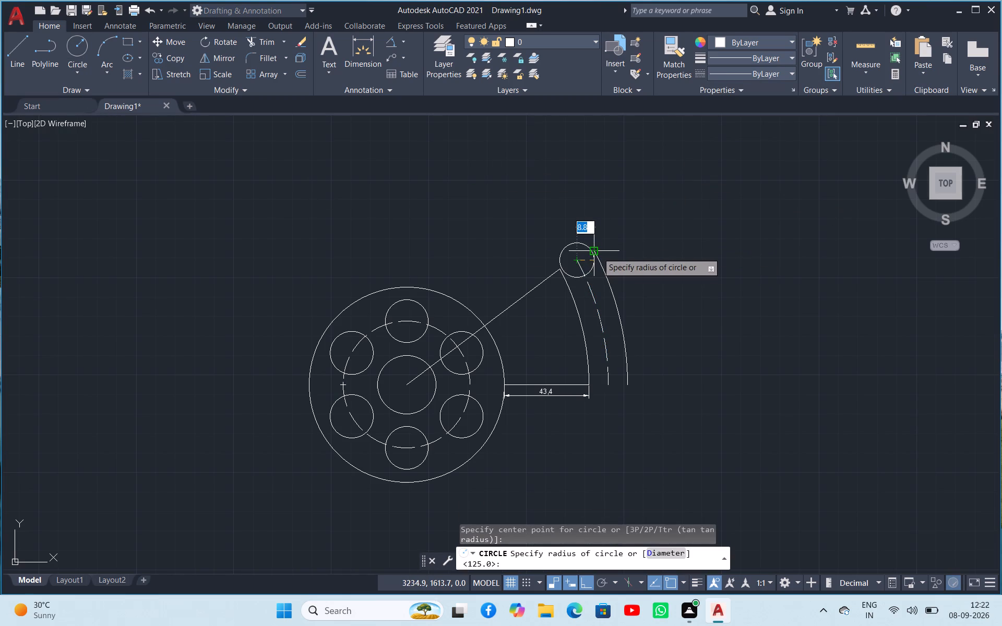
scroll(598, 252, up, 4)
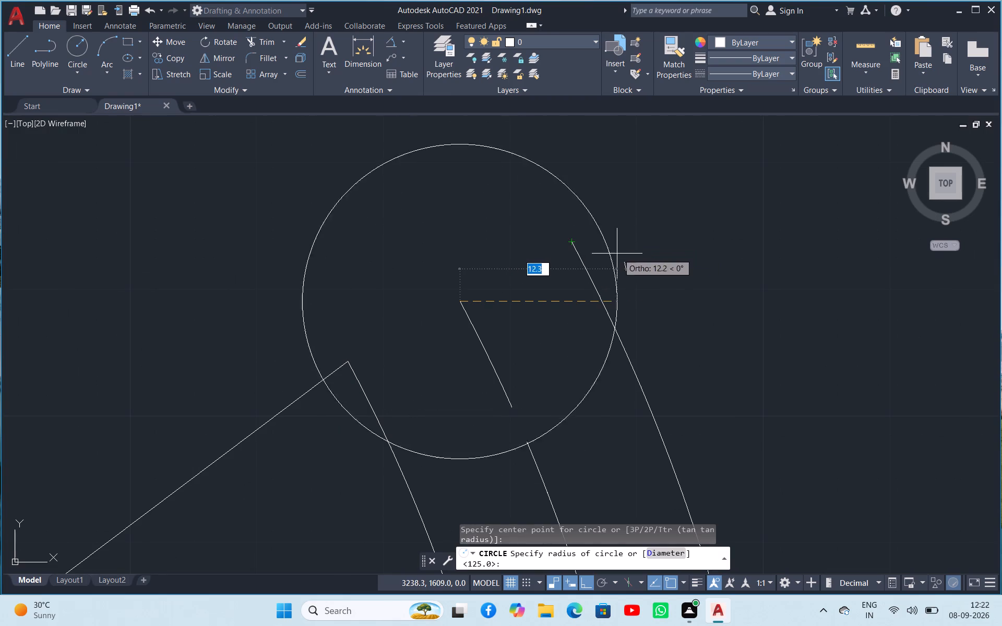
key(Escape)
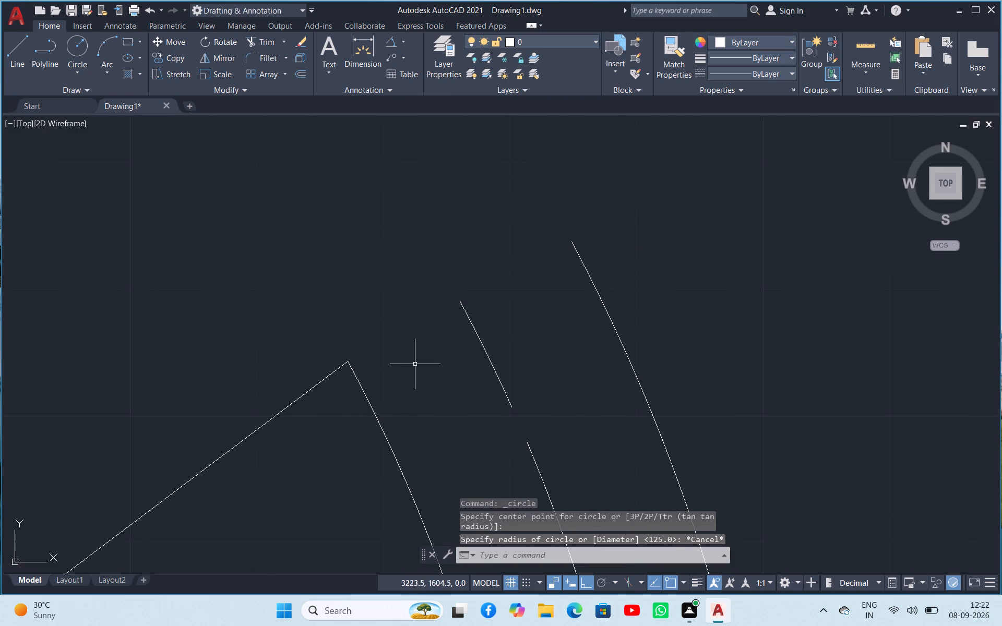
Check the radius of the innermost slot arc with a radius dimension, without placing it.
scroll(411, 367, up, 3)
scroll(411, 359, down, 8)
scroll(432, 447, up, 2)
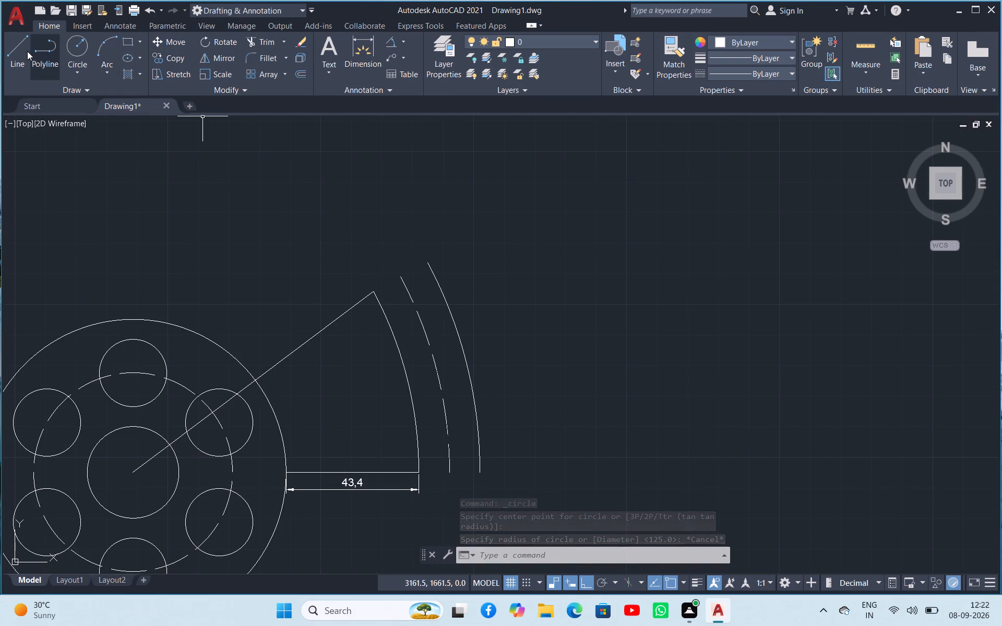
click(402, 41)
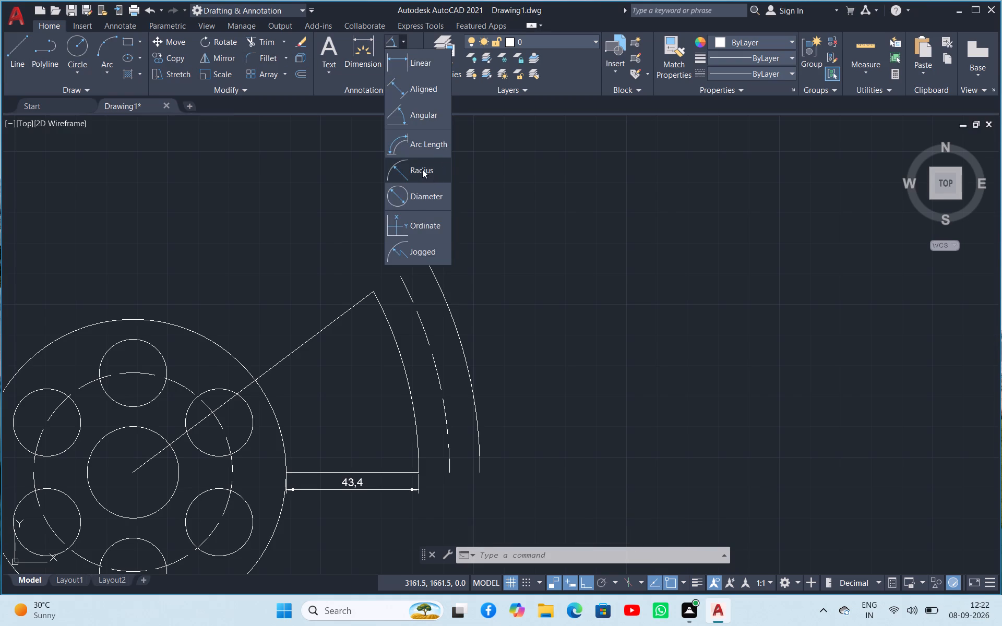
click(422, 170)
click(398, 345)
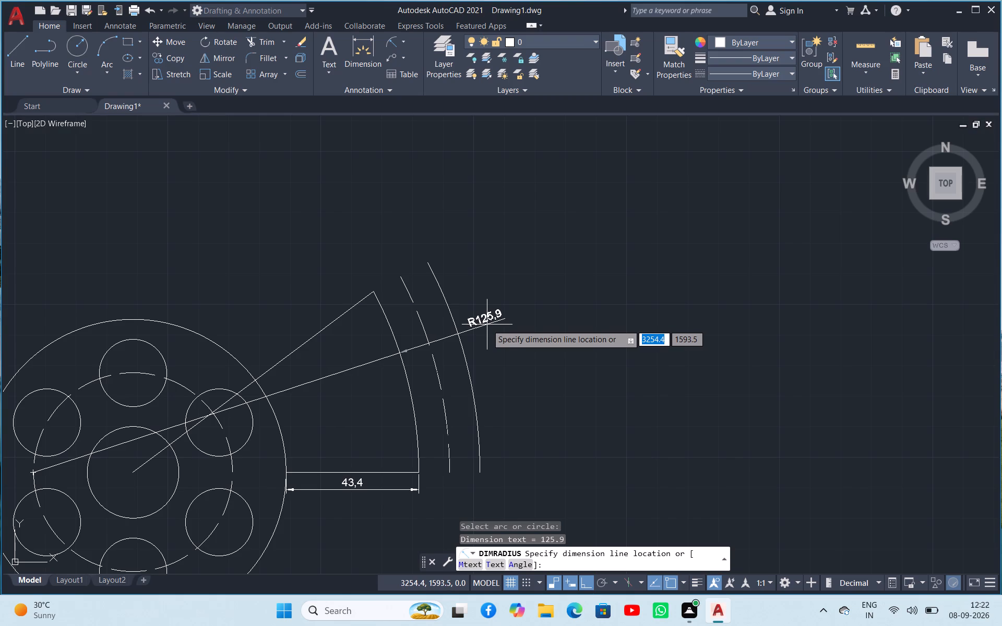
key(Escape)
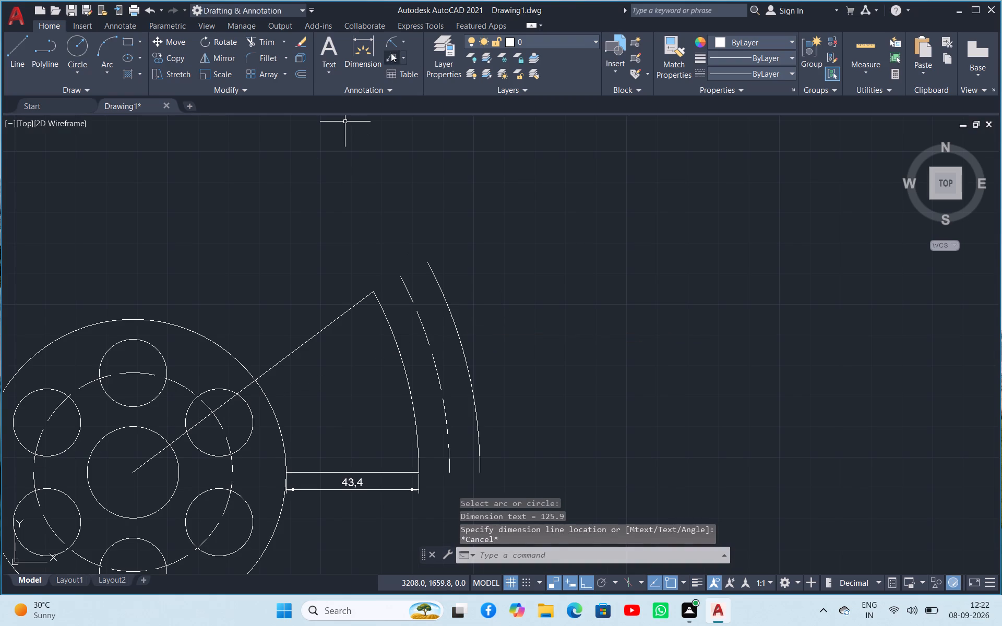
click(391, 41)
drag(395, 341, 413, 340)
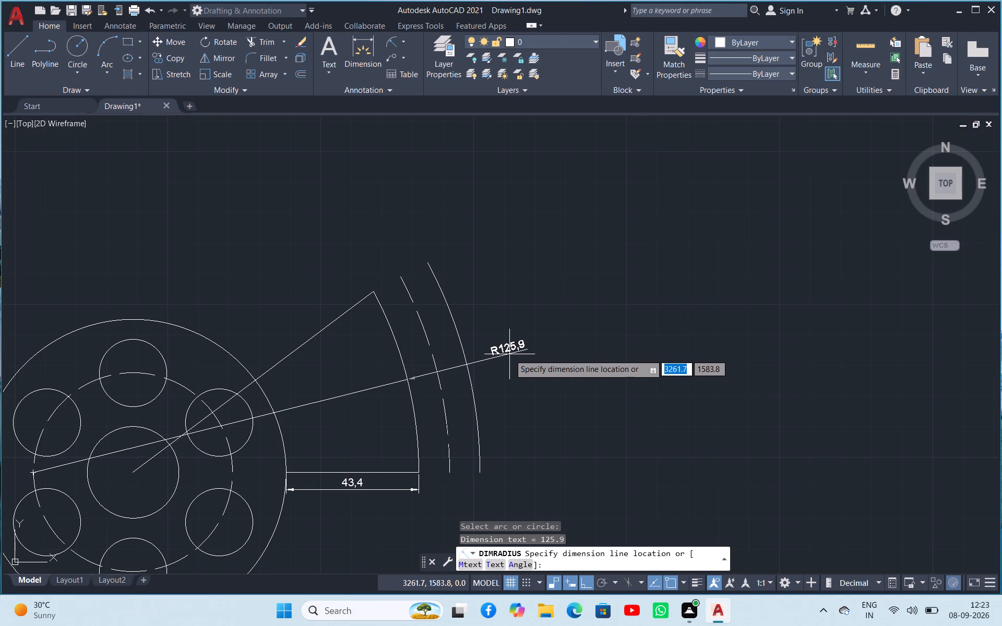
key(Escape)
Erase all three concentric slot arcs beyond the large hub circle.
drag(523, 370, 383, 380)
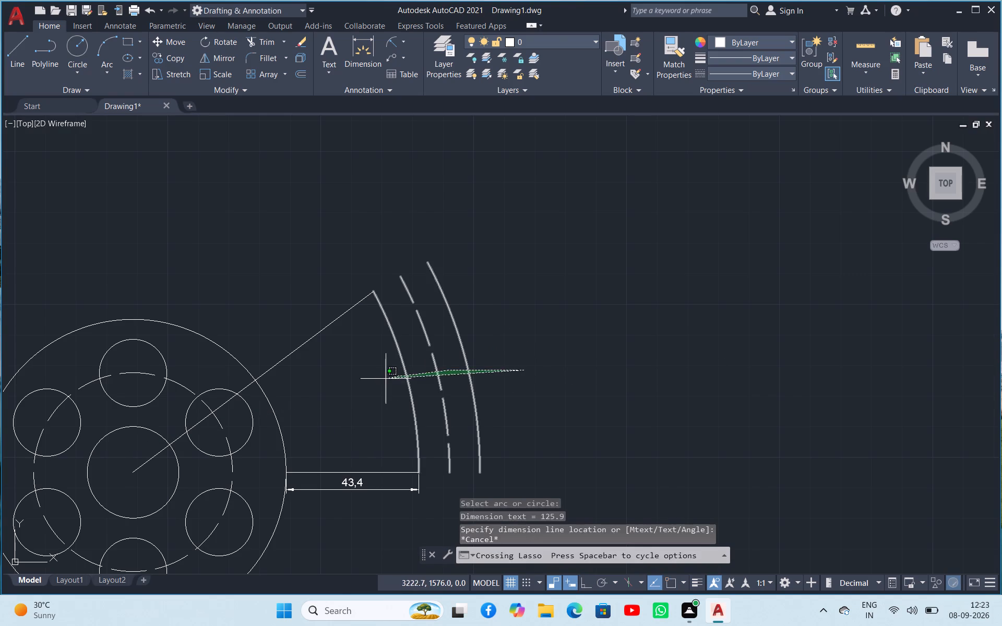
drag(383, 380, 380, 380)
key(Delete)
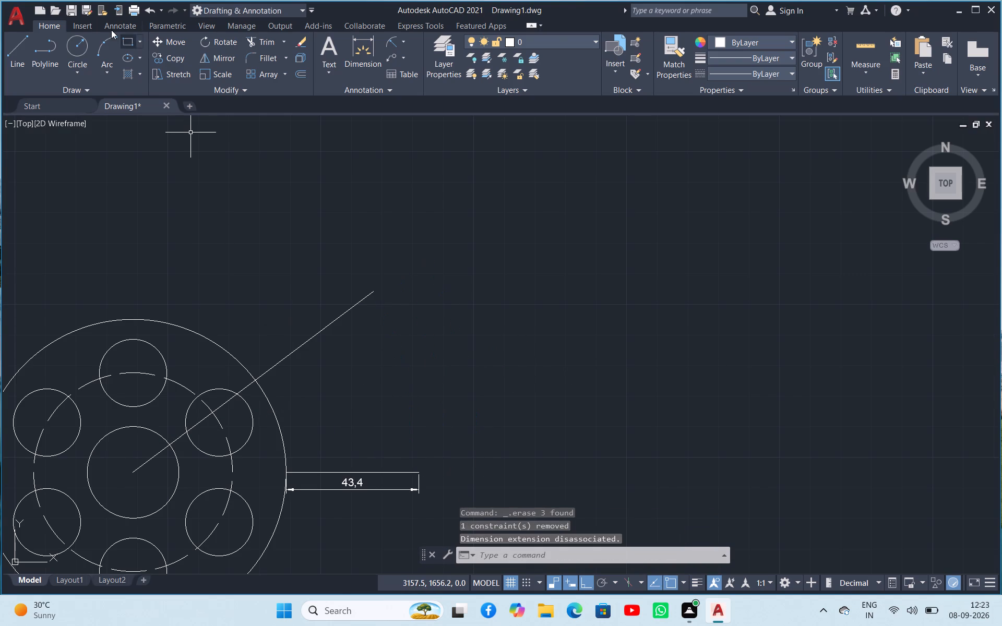
Draw a horizontal construction line through the hub centre.
click(77, 55)
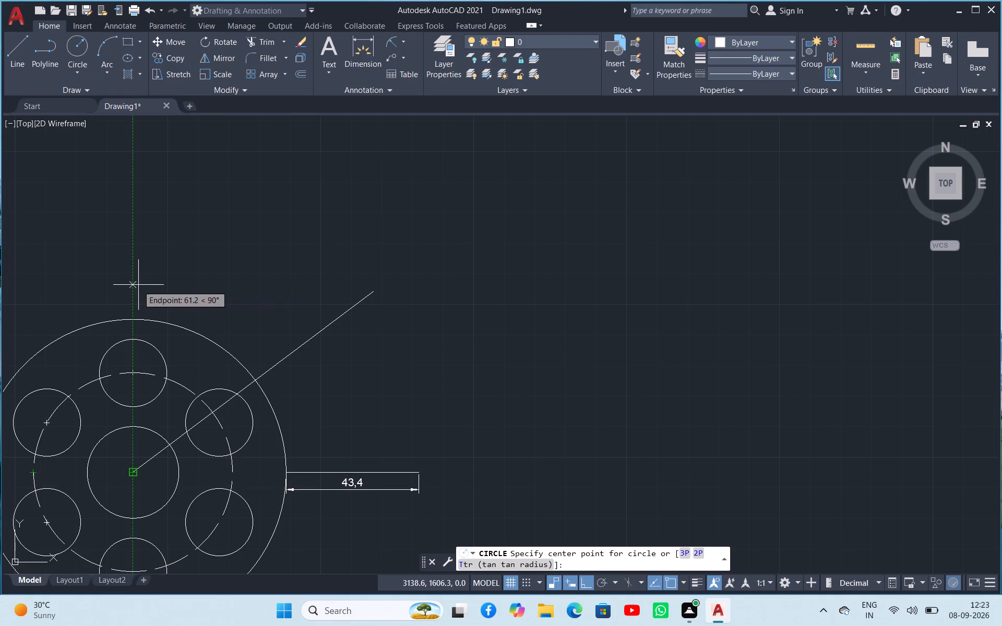
key(Escape)
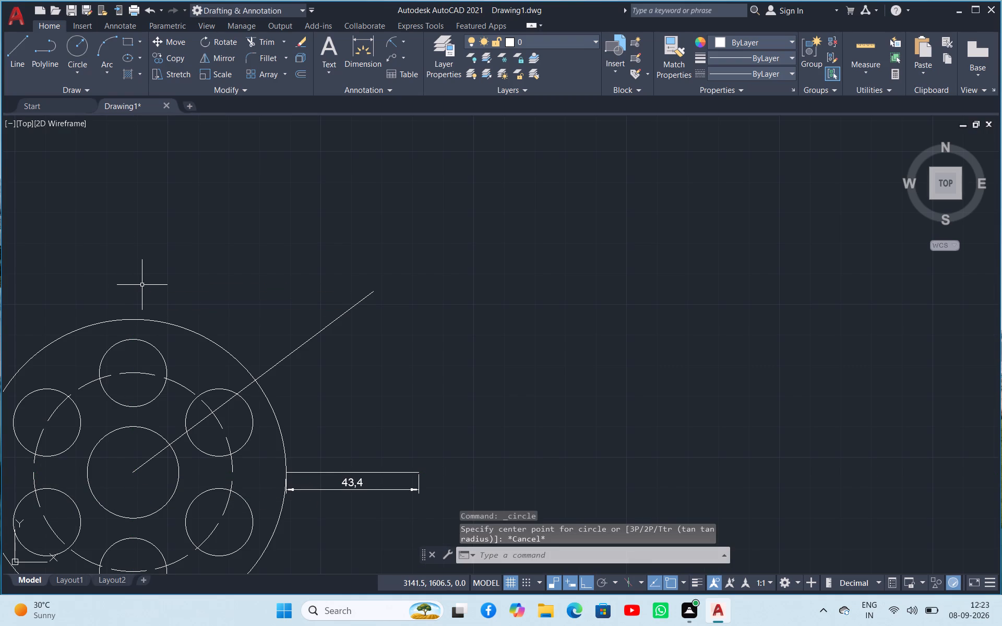
text(xl)
key(space)
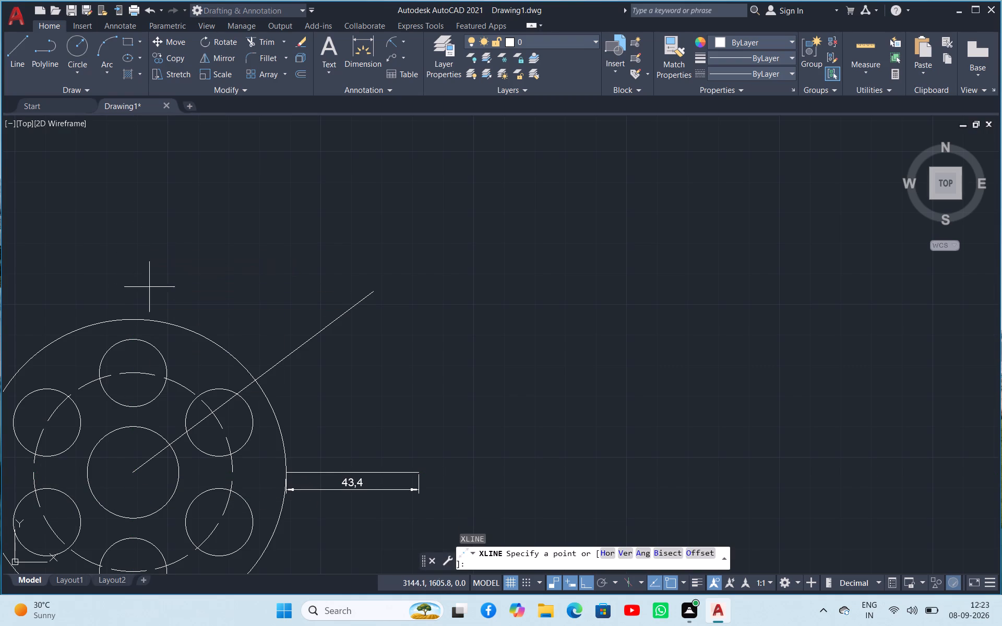
drag(134, 472, 145, 471)
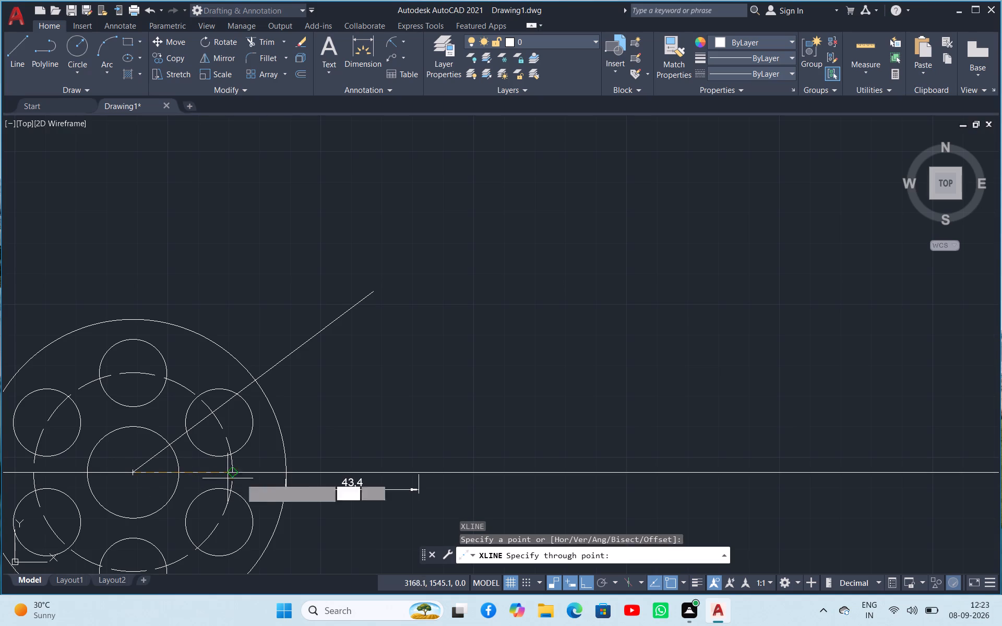
click(323, 476)
right_click(484, 355)
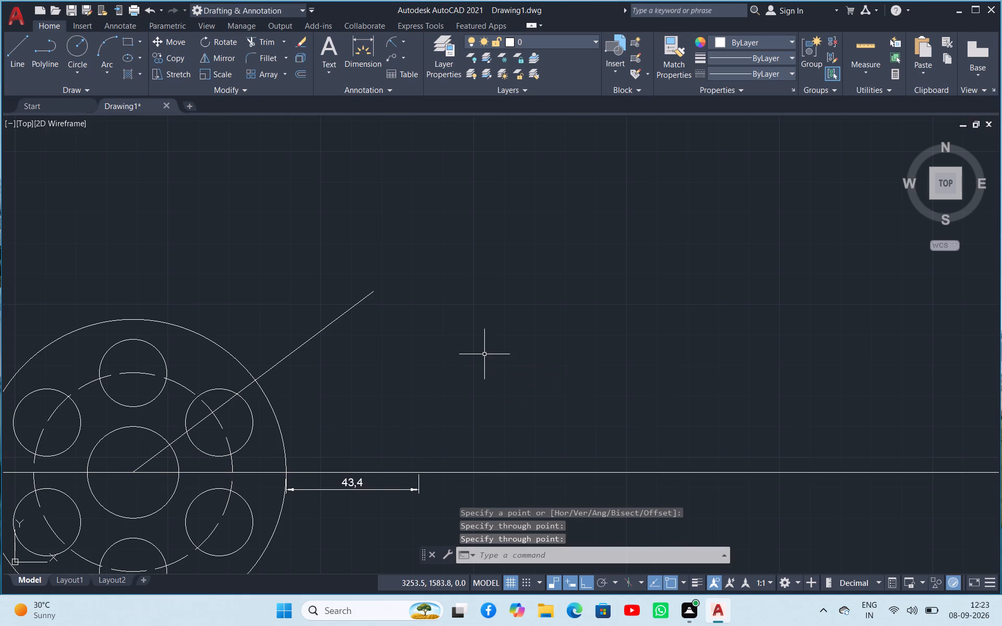
Draw a circle of radius 125 centred where the horizontal construction line crosses the far side of the dashed bolt circle, opposite the arm.
scroll(45, 478, up, 2)
scroll(77, 406, down, 3)
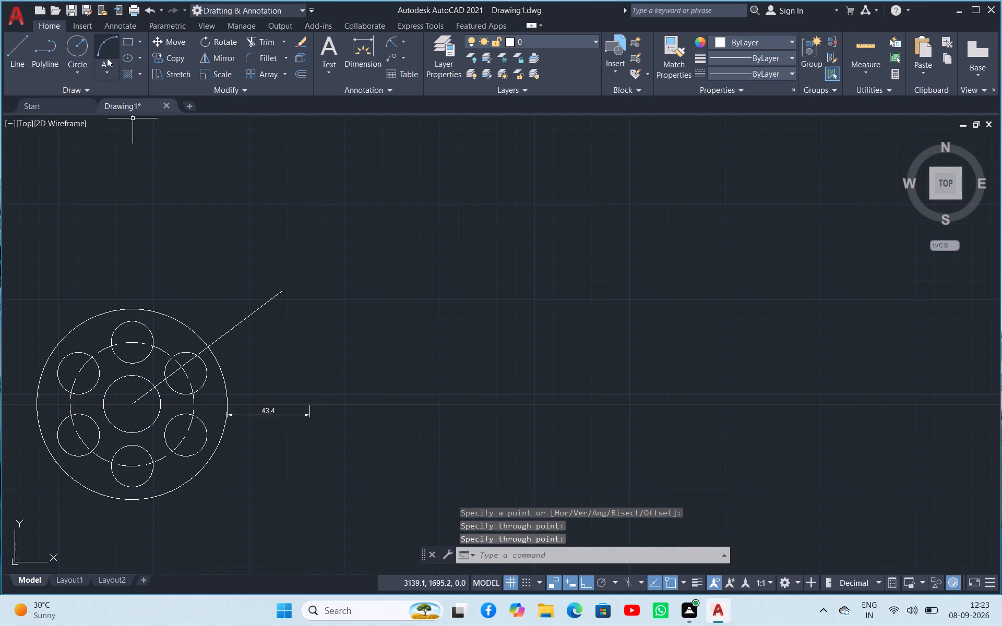
click(83, 46)
scroll(40, 408, up, 3)
scroll(122, 414, up, 4)
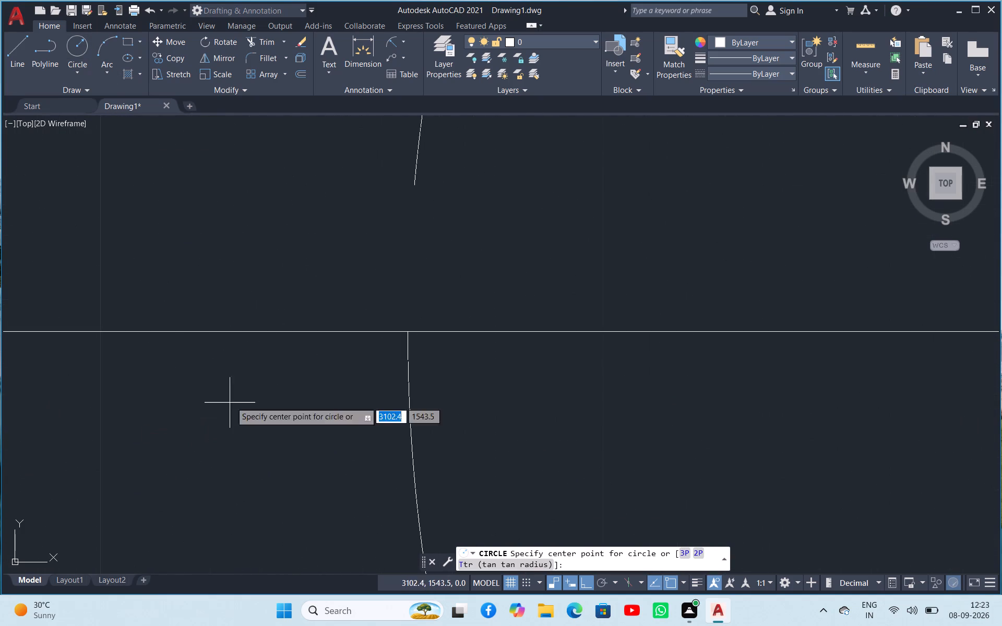
scroll(390, 333, up, 10)
scroll(220, 286, up, 1)
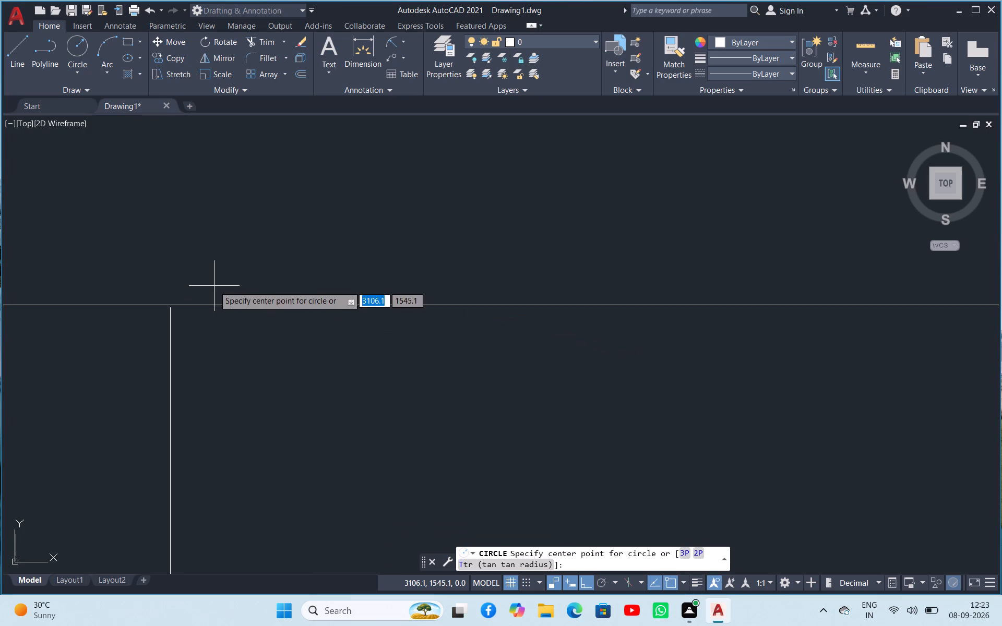
scroll(211, 286, up, 2)
scroll(169, 370, down, 3)
scroll(153, 378, up, 2)
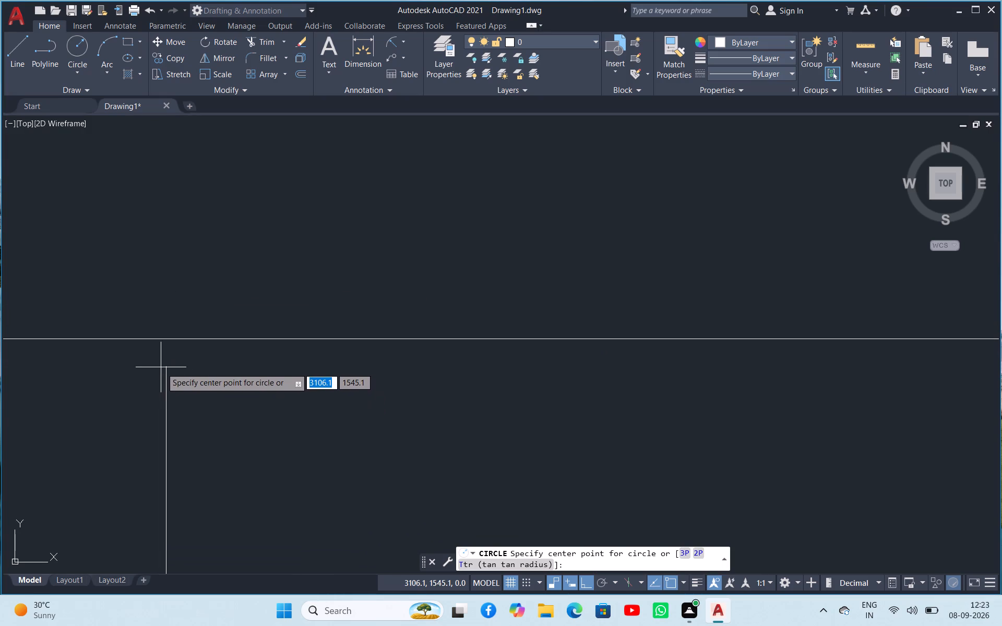
click(166, 340)
scroll(270, 362, up, 4)
scroll(270, 362, down, 3)
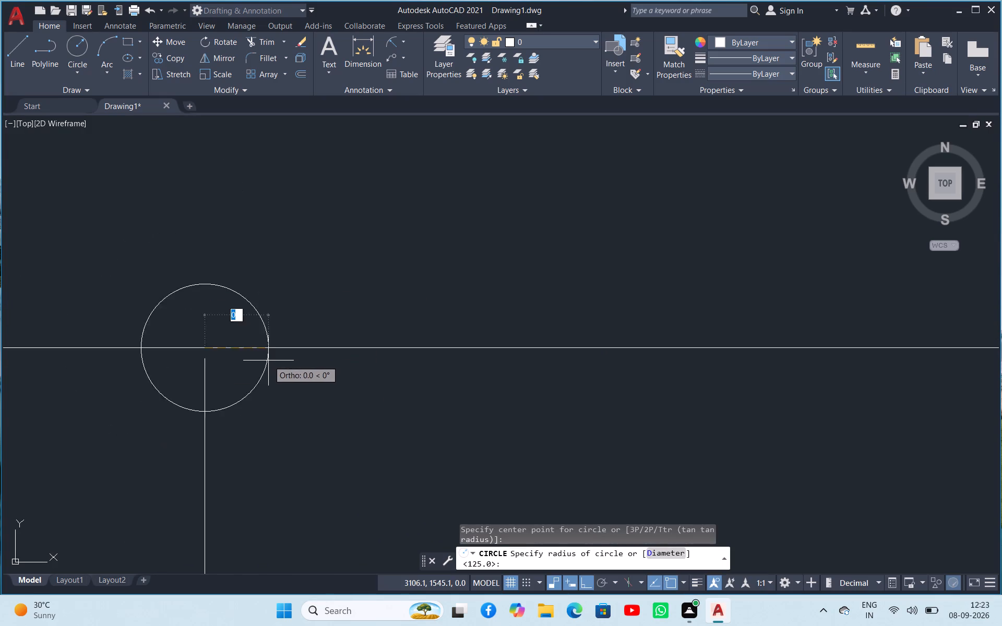
scroll(268, 360, down, 19)
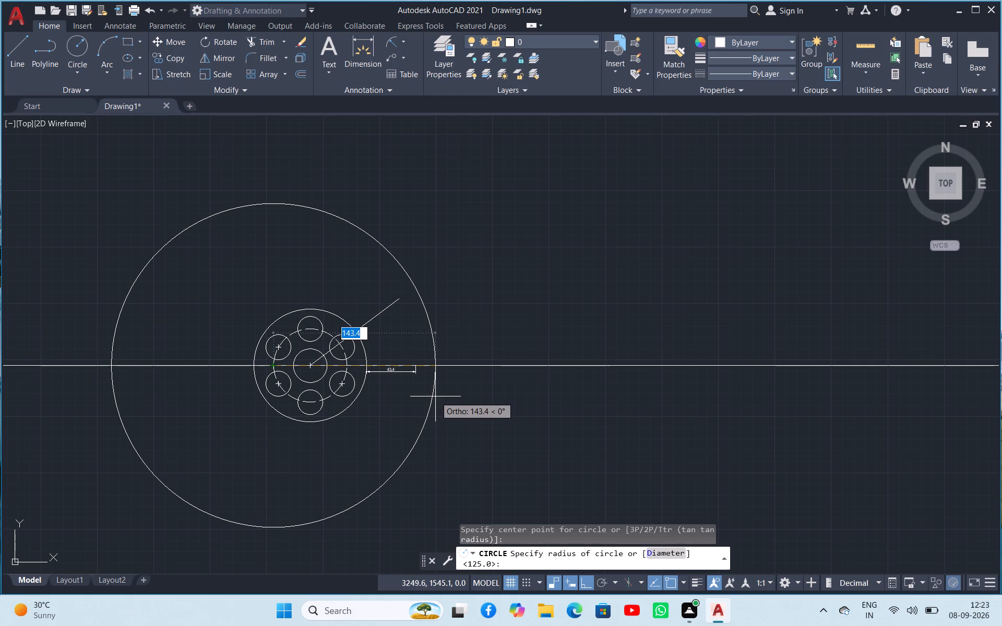
text(125)
key(Return)
scroll(419, 372, up, 4)
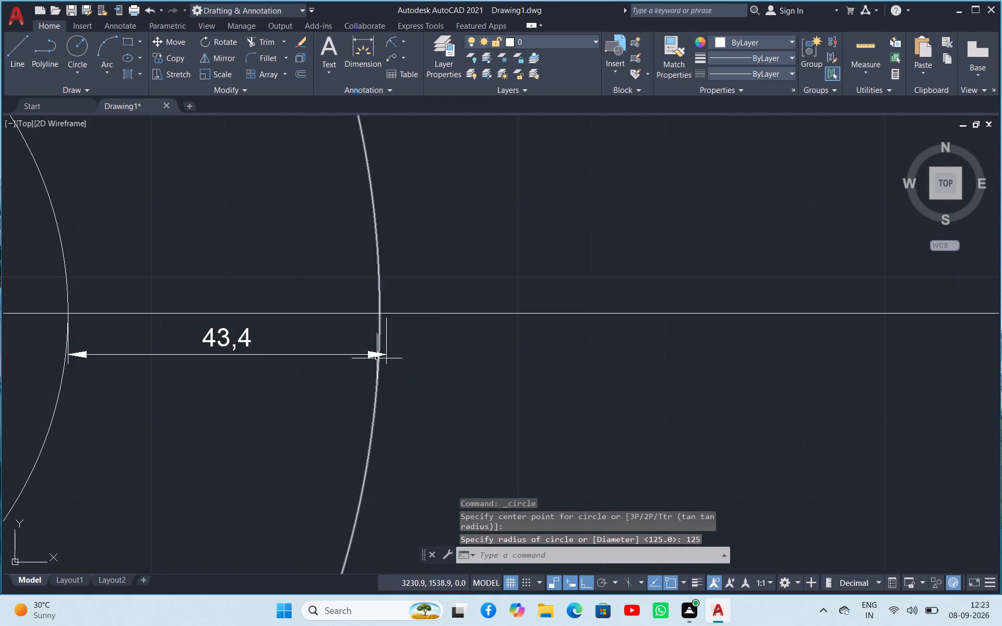
scroll(364, 354, up, 2)
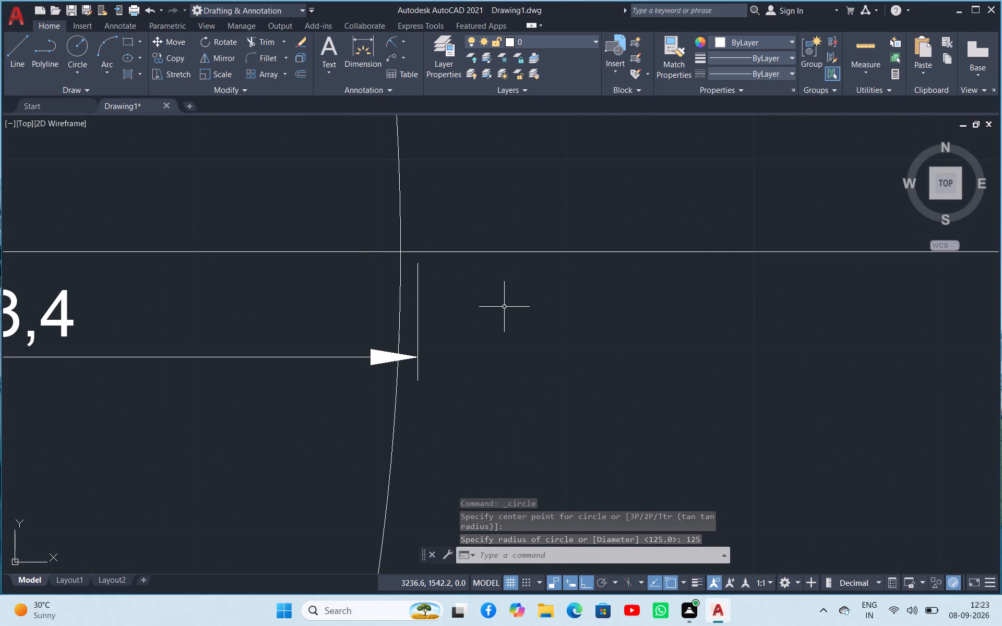
Erase the horizontal construction line through the hub centre.
scroll(509, 327, up, 1)
scroll(509, 328, down, 6)
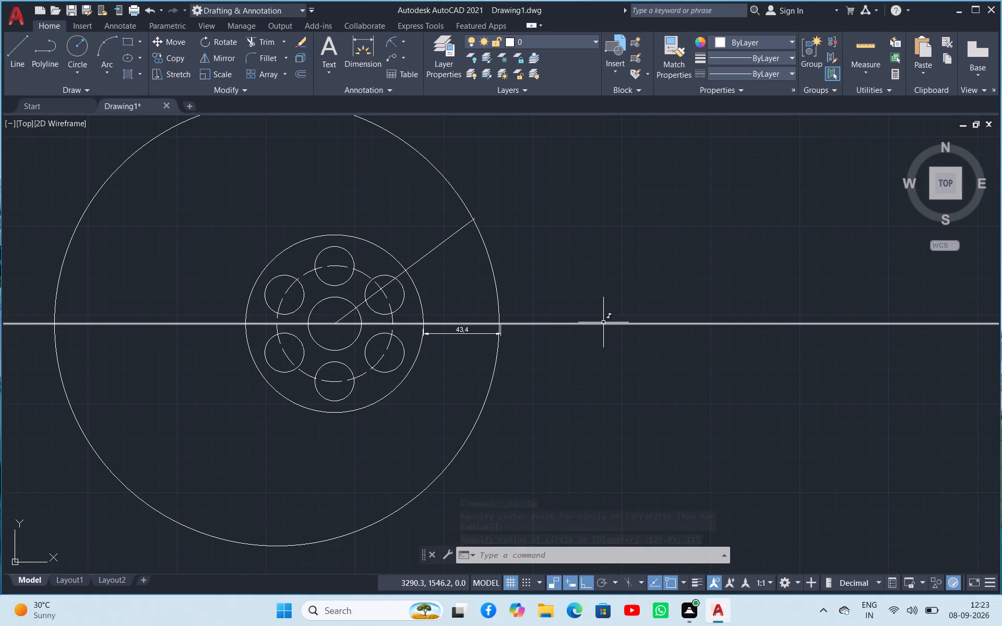
click(602, 324)
key(Delete)
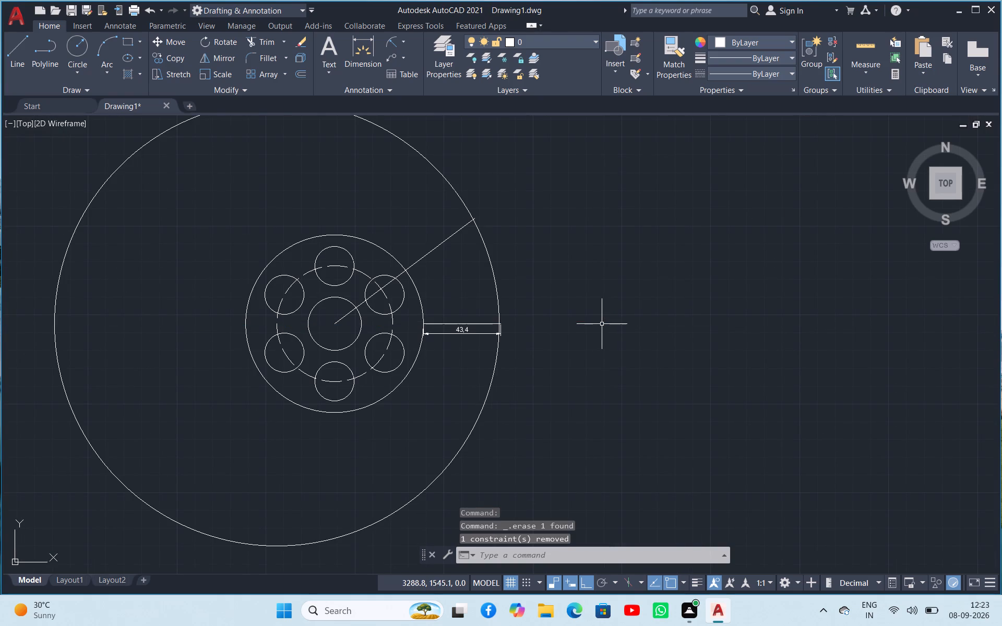
Erase the large radius 125 circle surrounding the hub.
scroll(451, 326, up, 3)
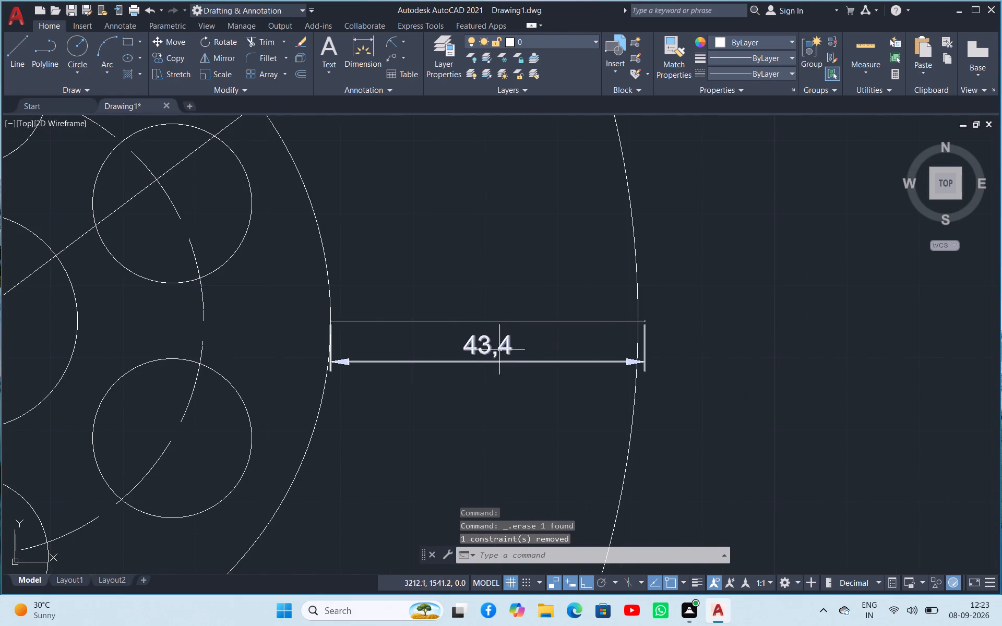
scroll(488, 350, down, 1)
scroll(487, 347, up, 2)
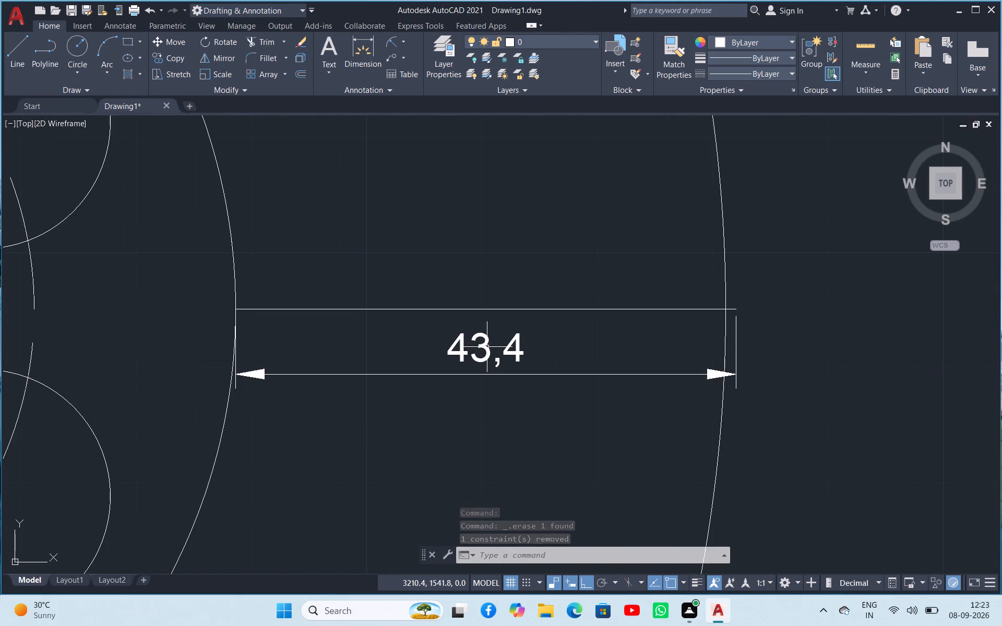
scroll(487, 346, down, 5)
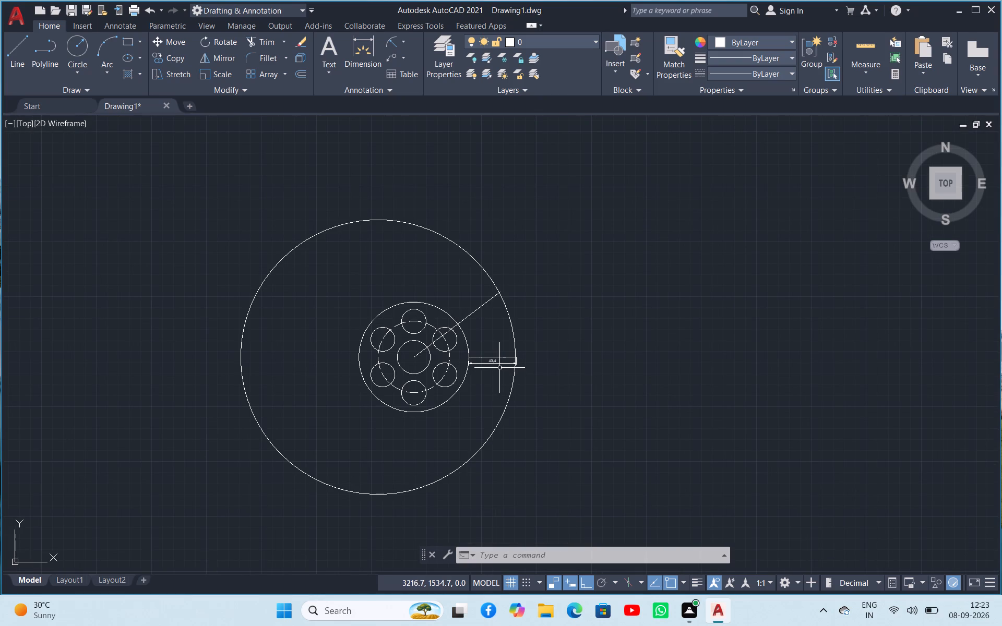
click(514, 329)
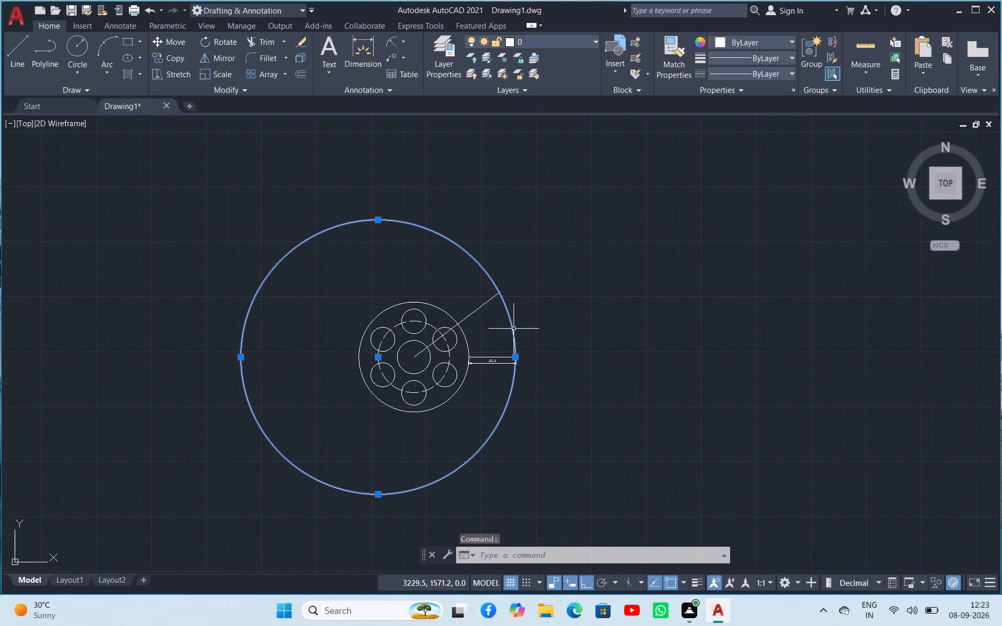
key(Delete)
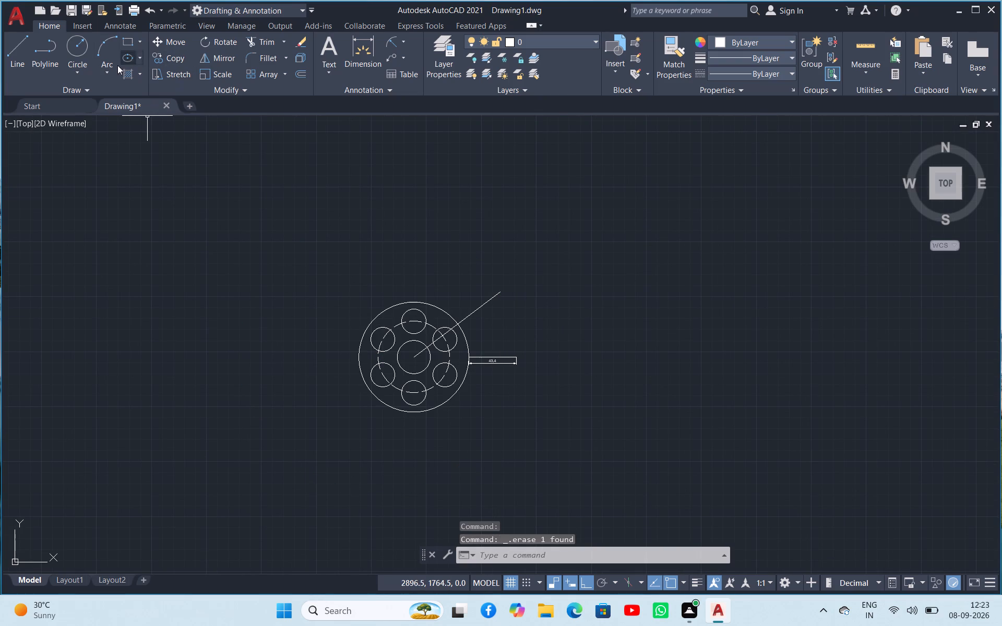
Draw a start-end-radius arc of radius 125 from the outer end of the short horizontal line to the outer end of the slanted line.
click(110, 73)
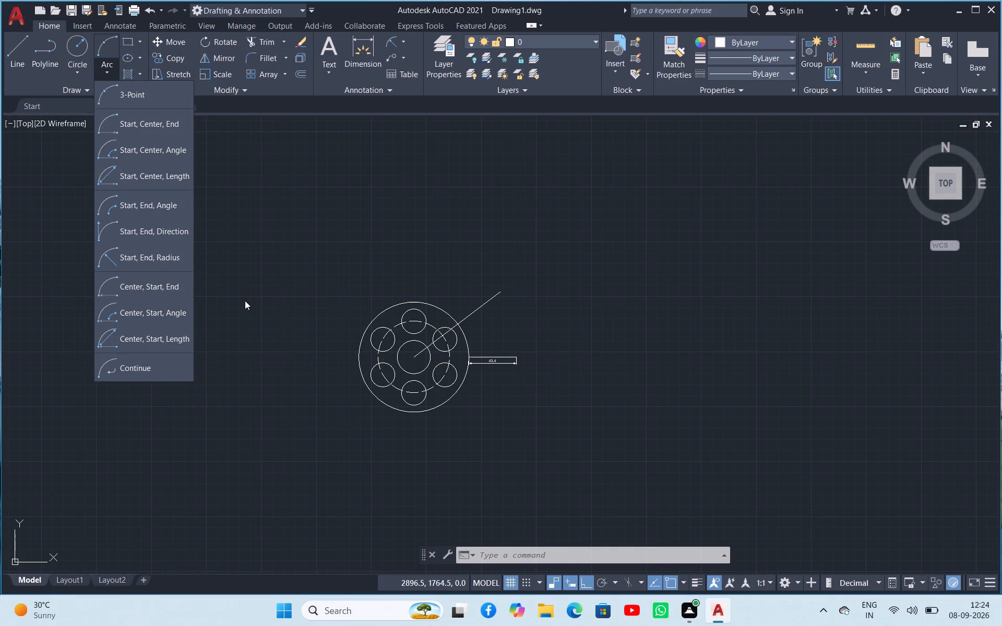
click(161, 260)
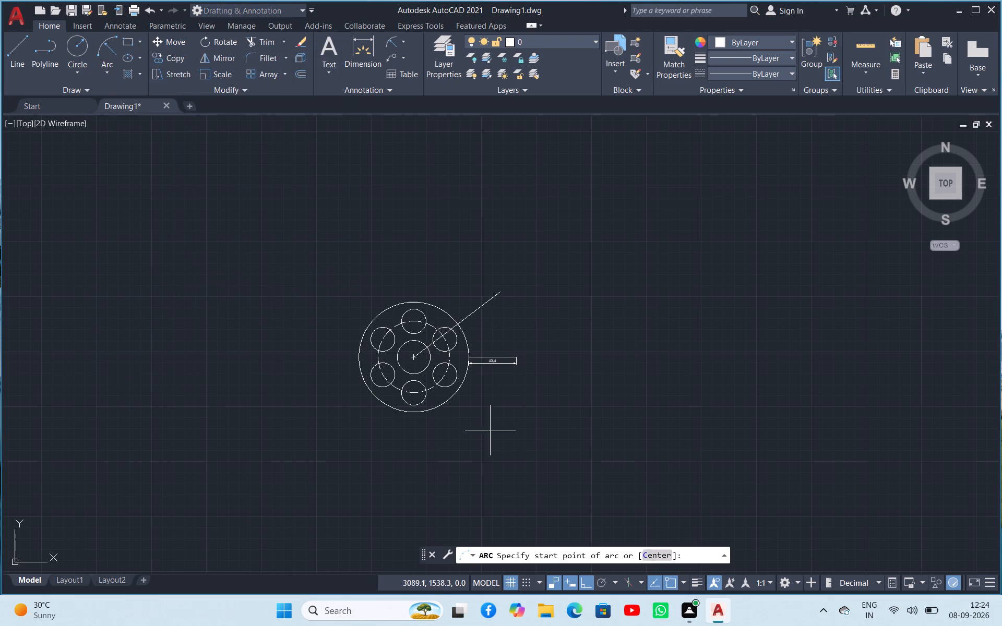
scroll(518, 352, up, 2)
scroll(517, 352, down, 3)
scroll(521, 357, up, 3)
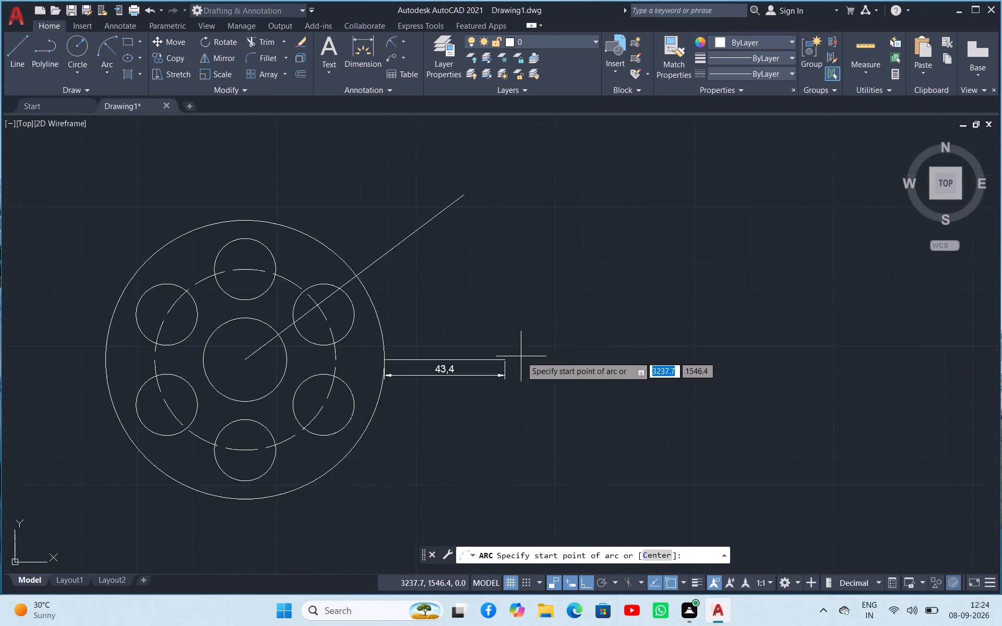
scroll(521, 356, up, 3)
click(481, 375)
scroll(466, 264, up, 3)
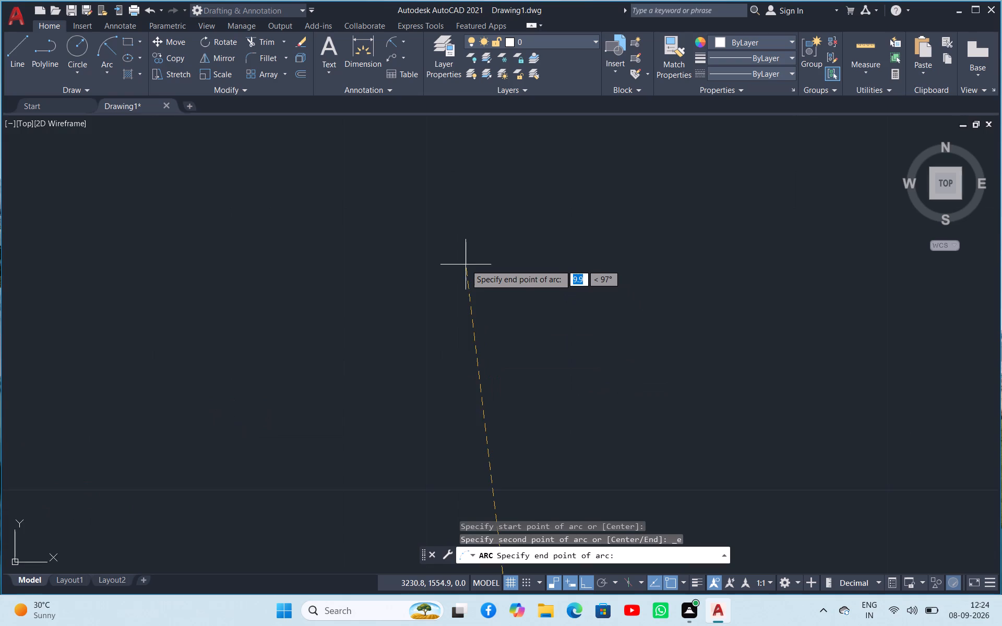
scroll(465, 264, down, 8)
scroll(456, 234, up, 2)
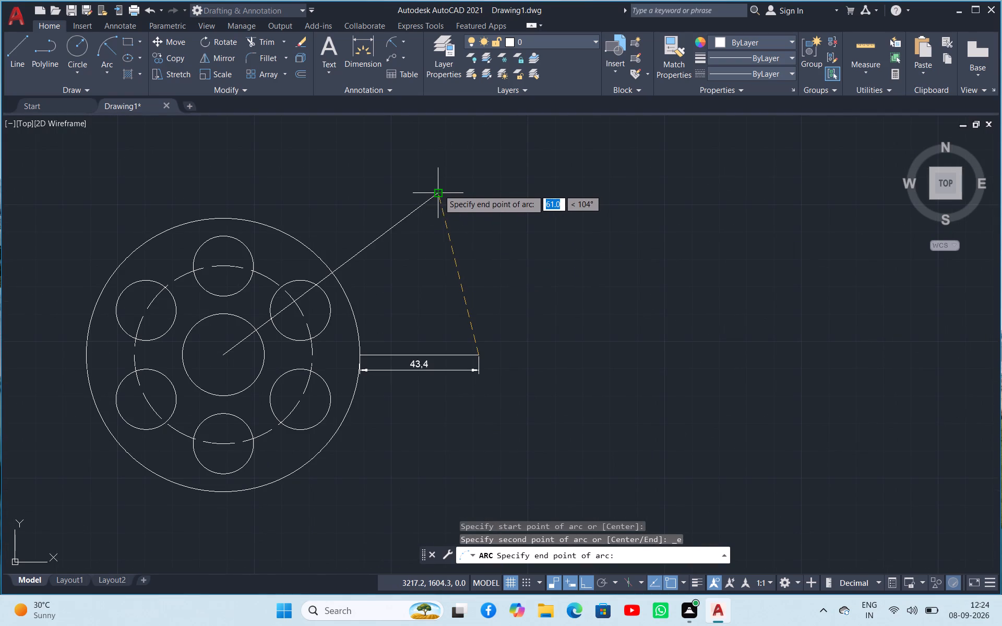
click(438, 192)
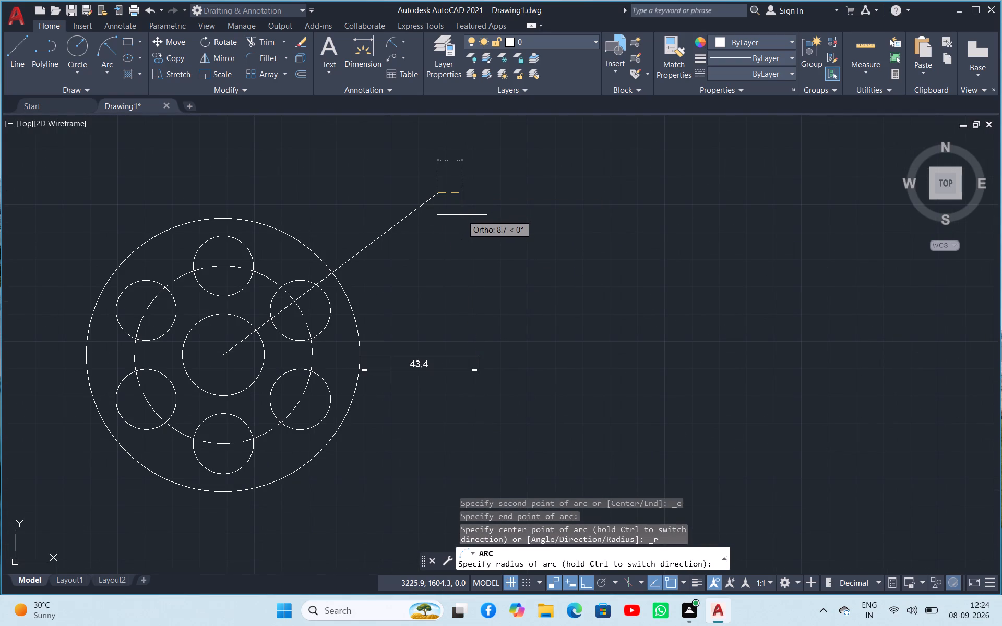
key(1)
key(2)
key(5)
key(Return)
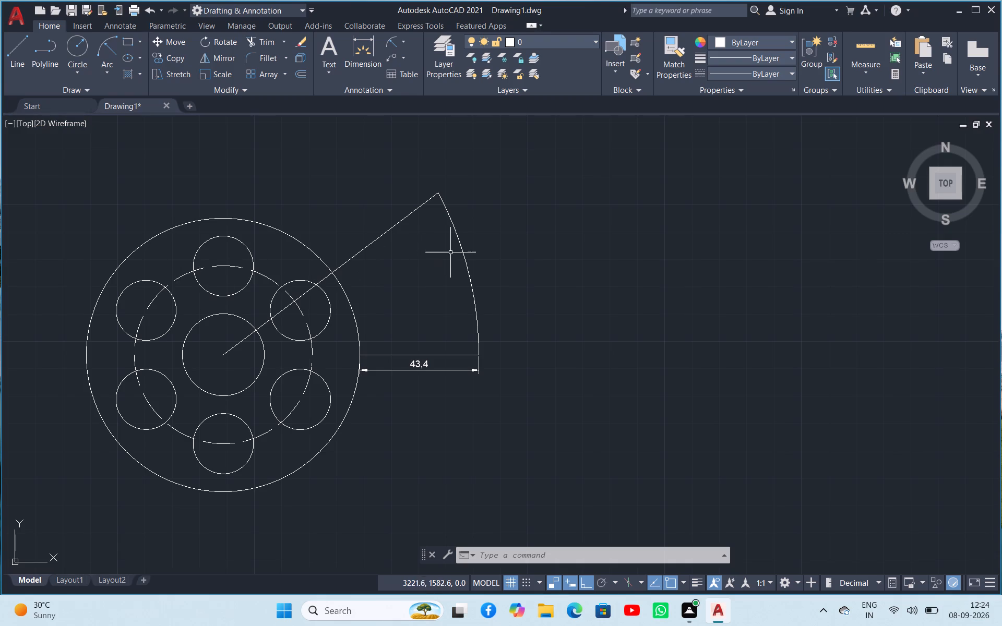
Add a radius dimension to the new arc, placing its text just outside the arc.
click(465, 258)
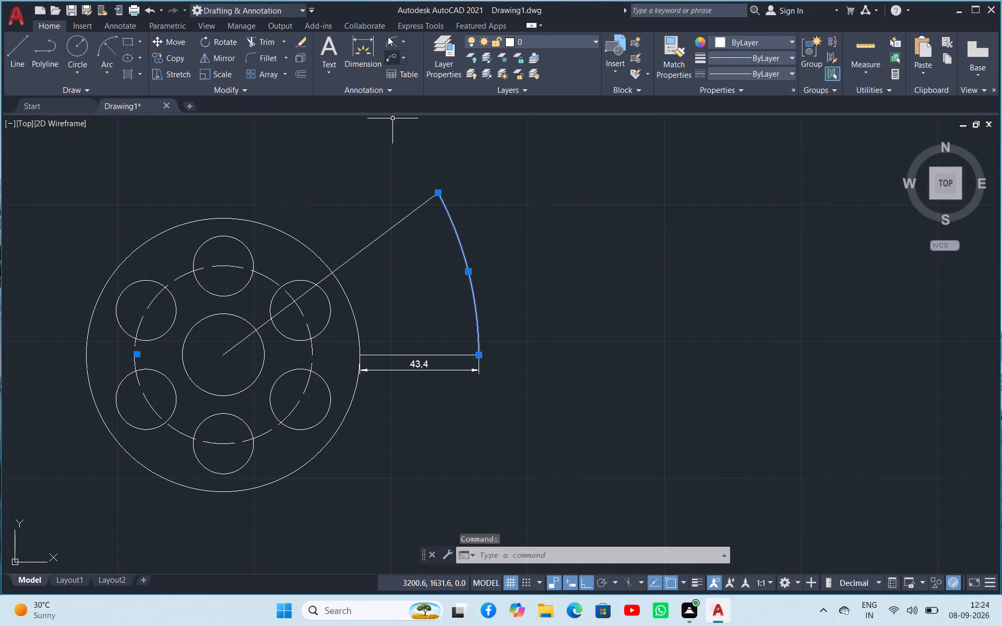
click(390, 39)
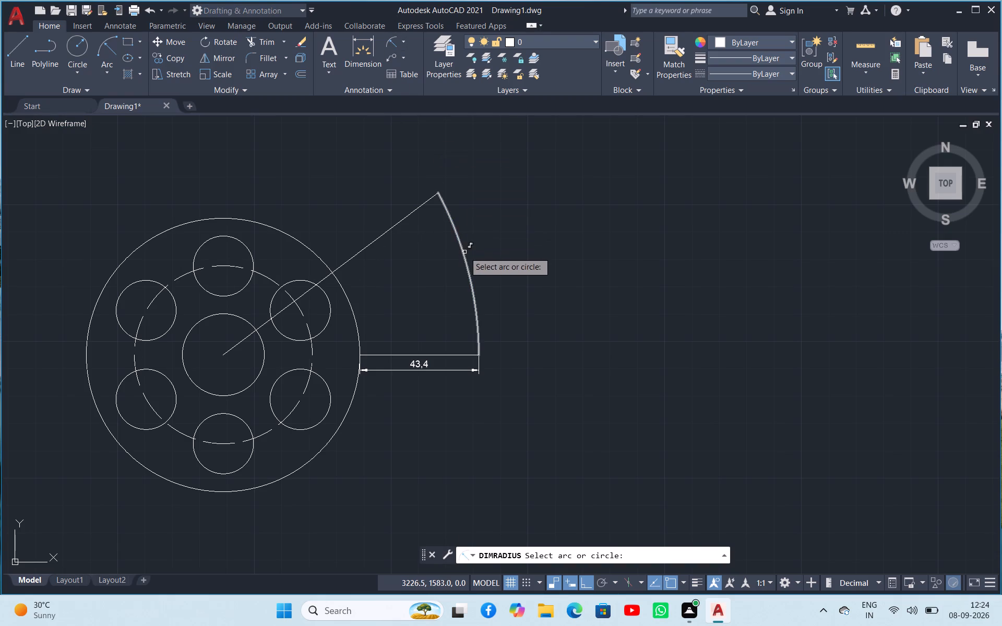
click(464, 252)
click(503, 260)
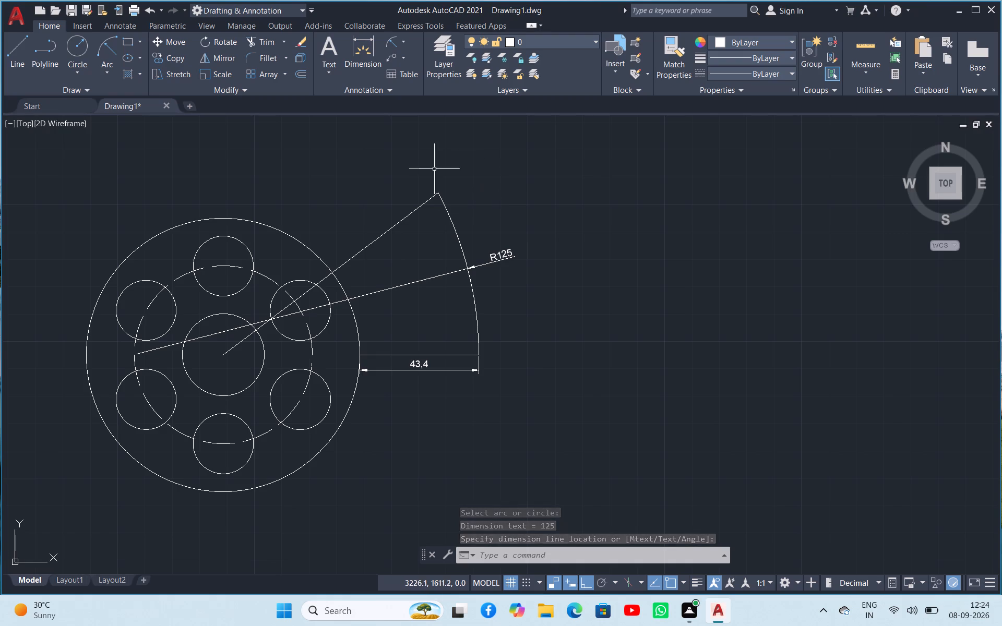
click(343, 157)
right_click(339, 170)
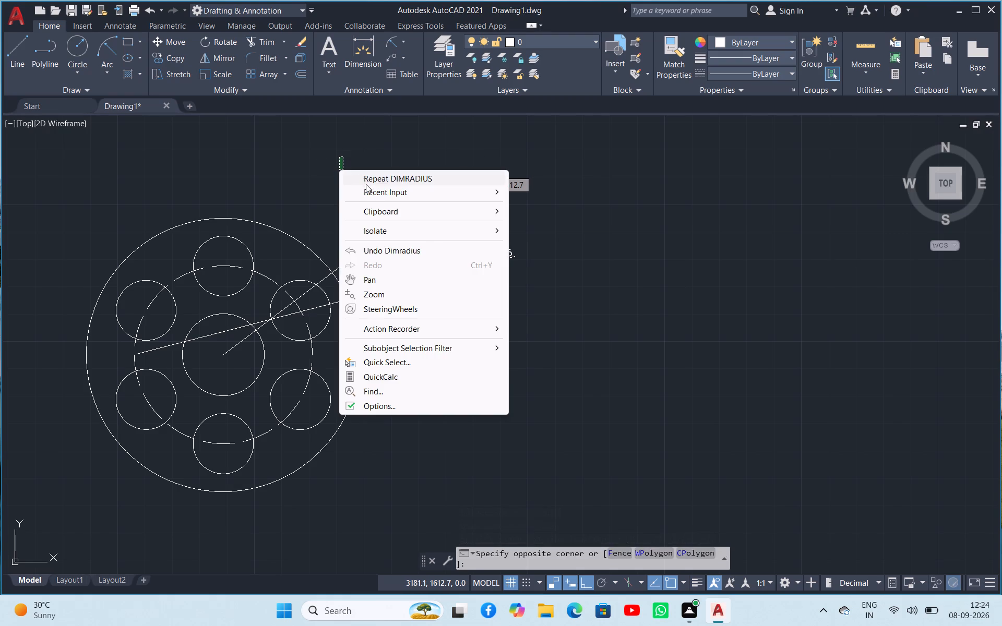
click(291, 161)
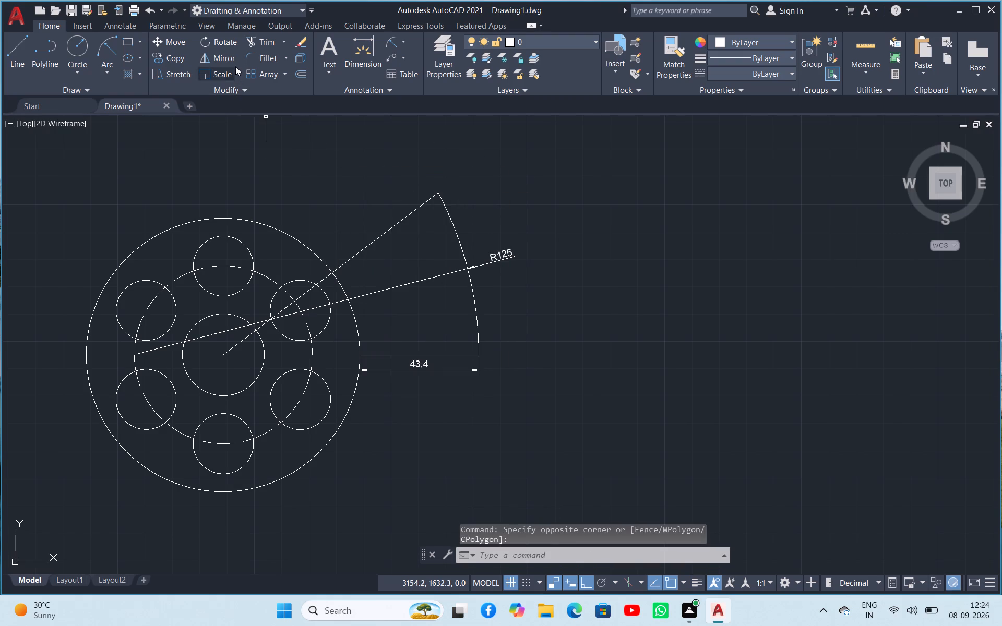
Offset the radius 125 arc outward by 10, away from the hub.
click(300, 71)
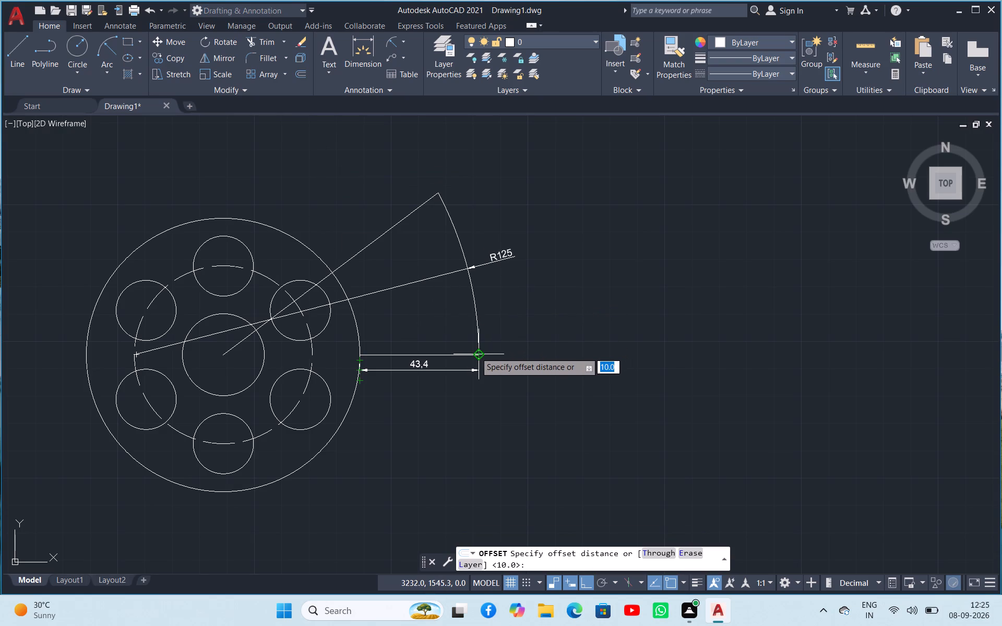
scroll(477, 354, up, 5)
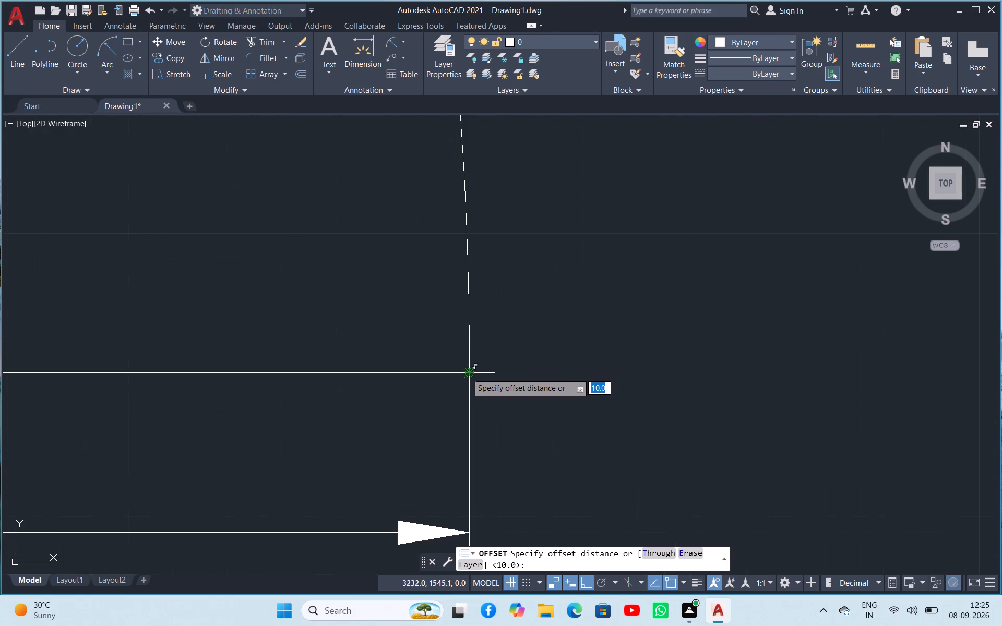
scroll(467, 371, up, 8)
scroll(435, 417, up, 3)
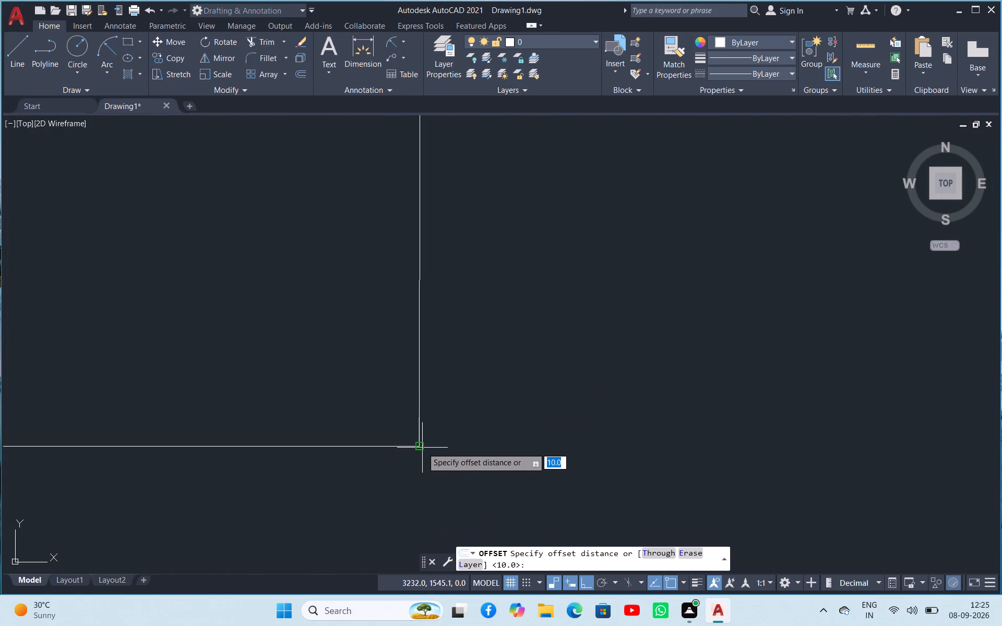
drag(418, 448, 425, 448)
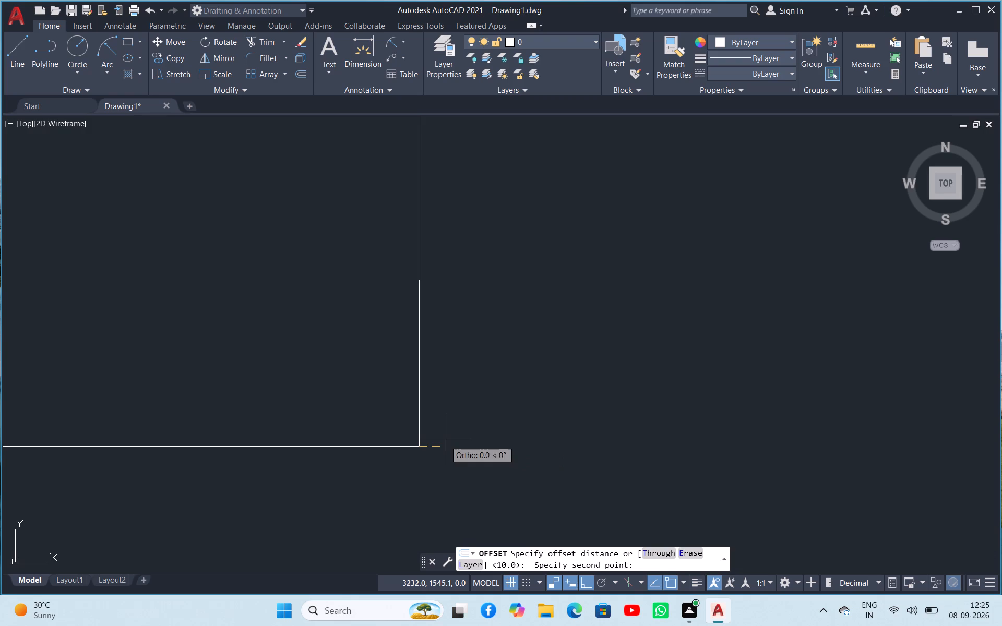
text(10)
key(Return)
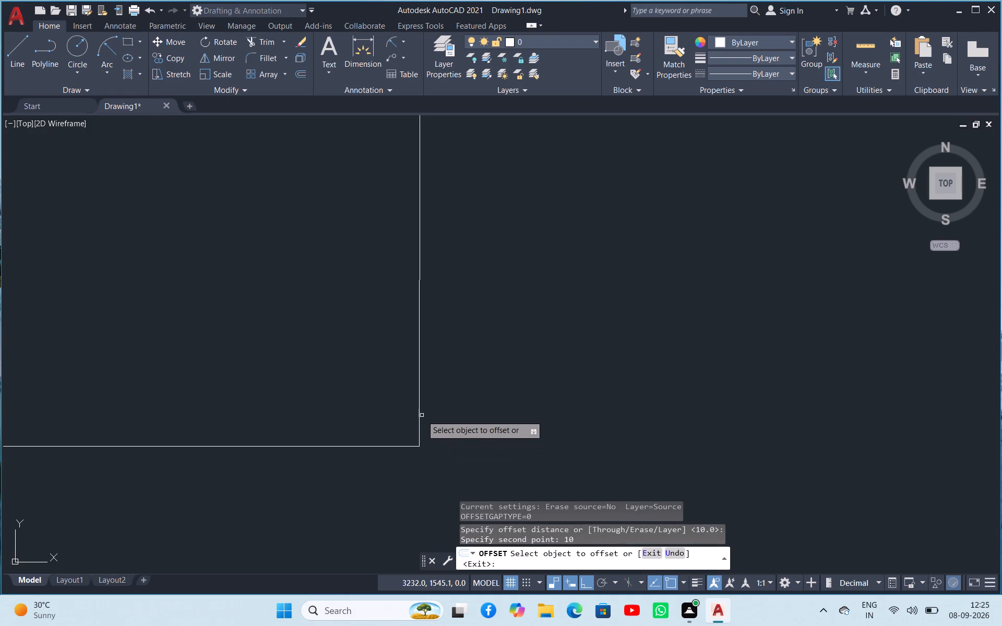
drag(419, 416, 430, 419)
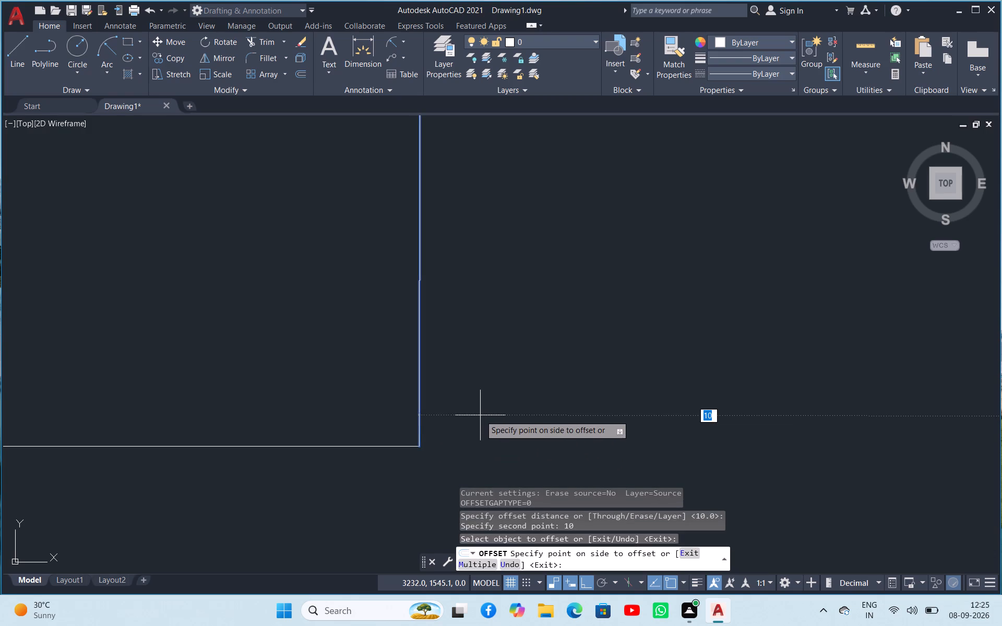
click(515, 412)
Offset the radius 125 arc outward by 20 to make the outermost slot arc.
scroll(544, 357, up, 3)
scroll(547, 363, down, 4)
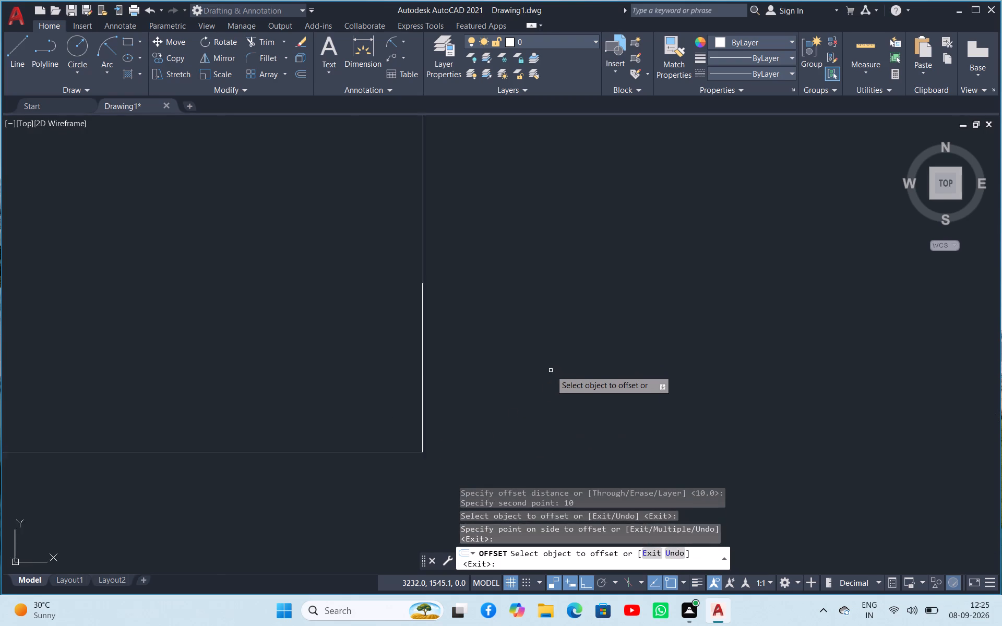
scroll(551, 370, down, 16)
scroll(603, 327, up, 3)
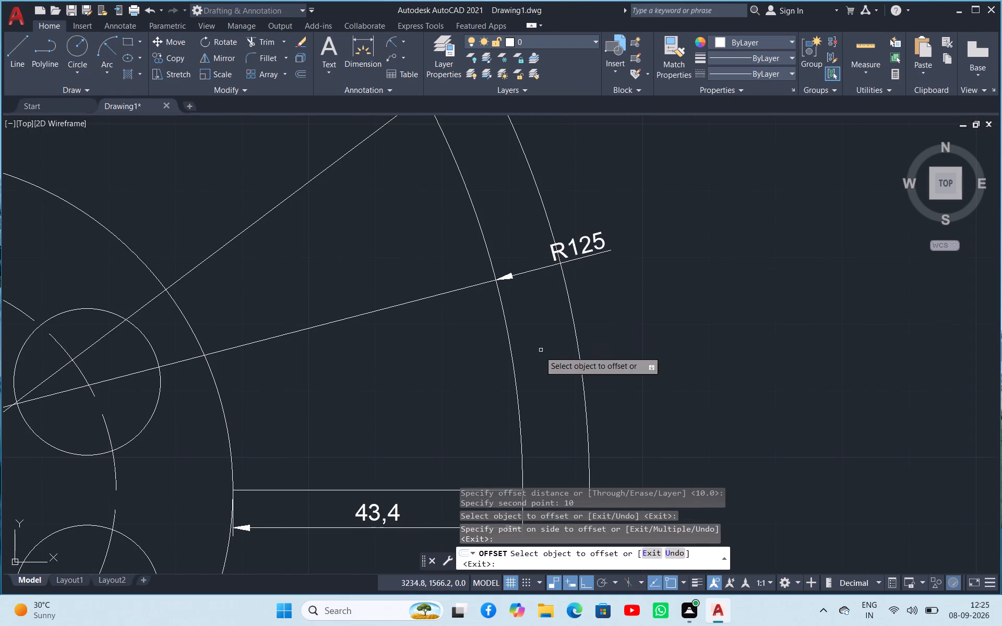
click(515, 372)
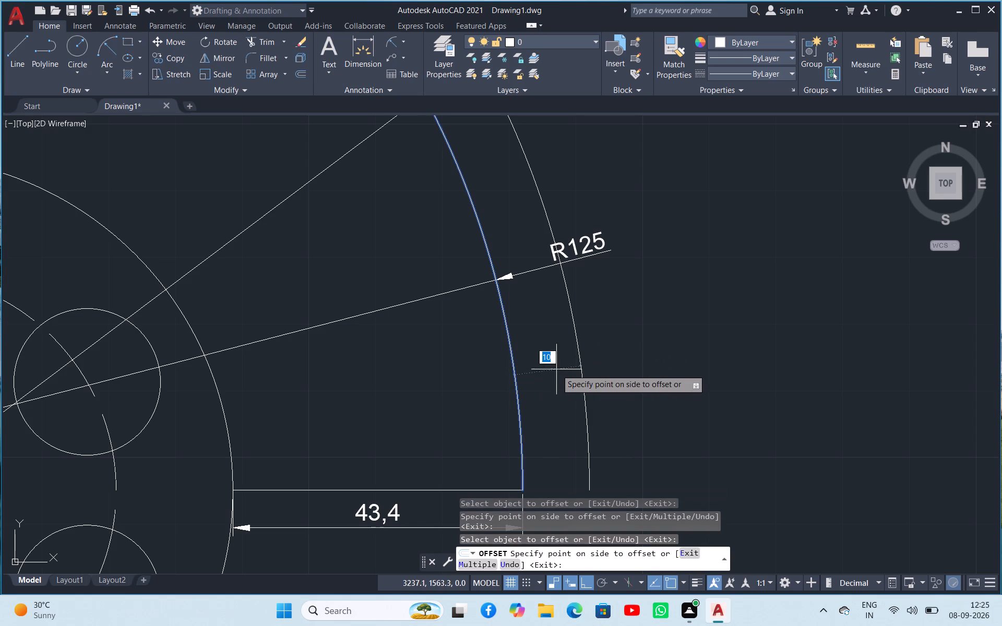
text(20)
key(Return)
click(599, 379)
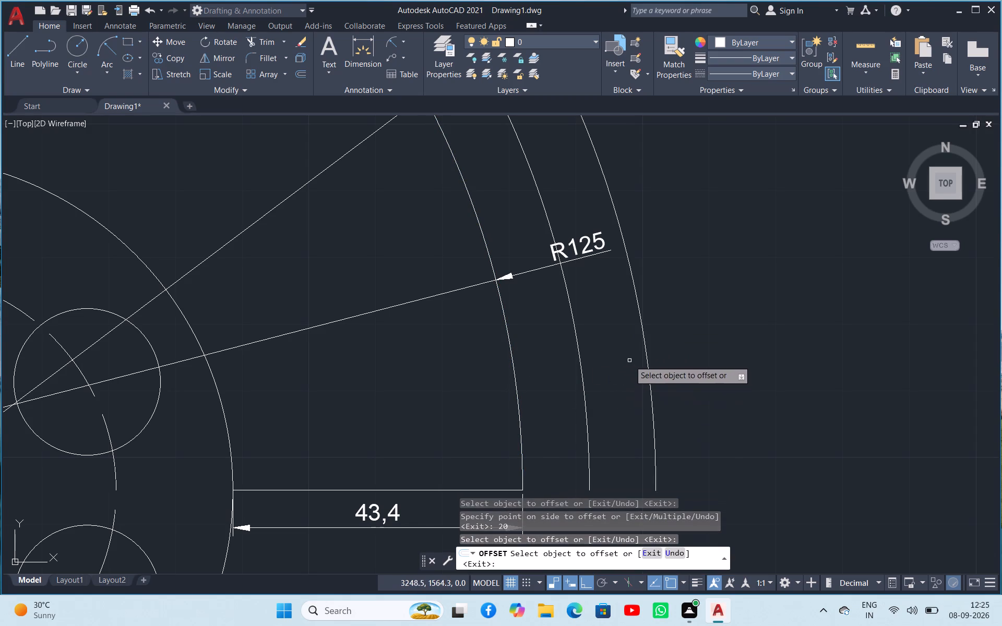
Draw a circle centred on the upper end of the middle slot arc, with its radius reaching the outermost arc's upper end.
scroll(562, 354, up, 3)
scroll(562, 354, down, 6)
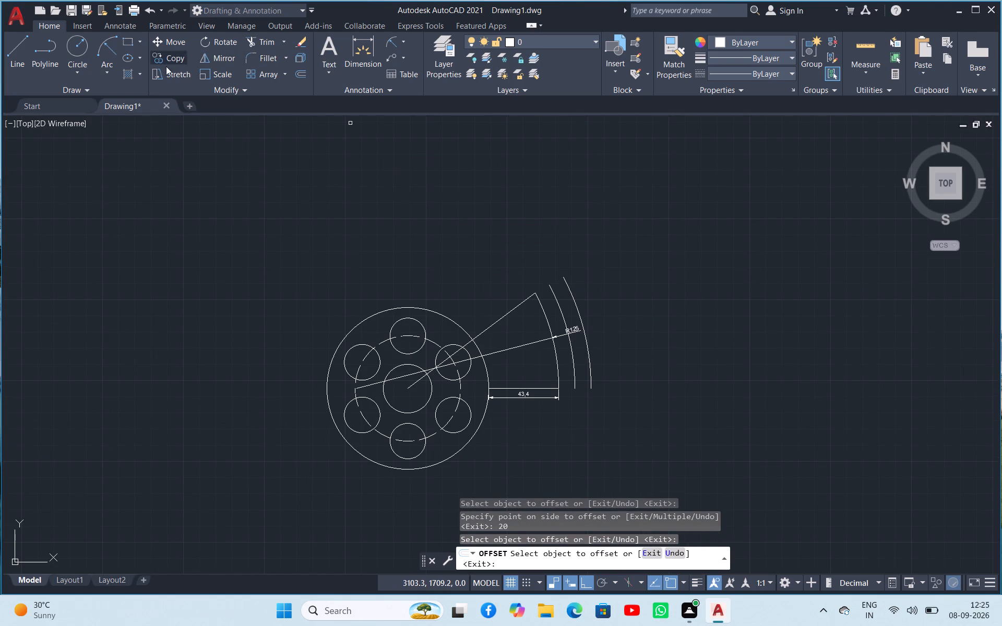
click(85, 43)
scroll(498, 258, up, 2)
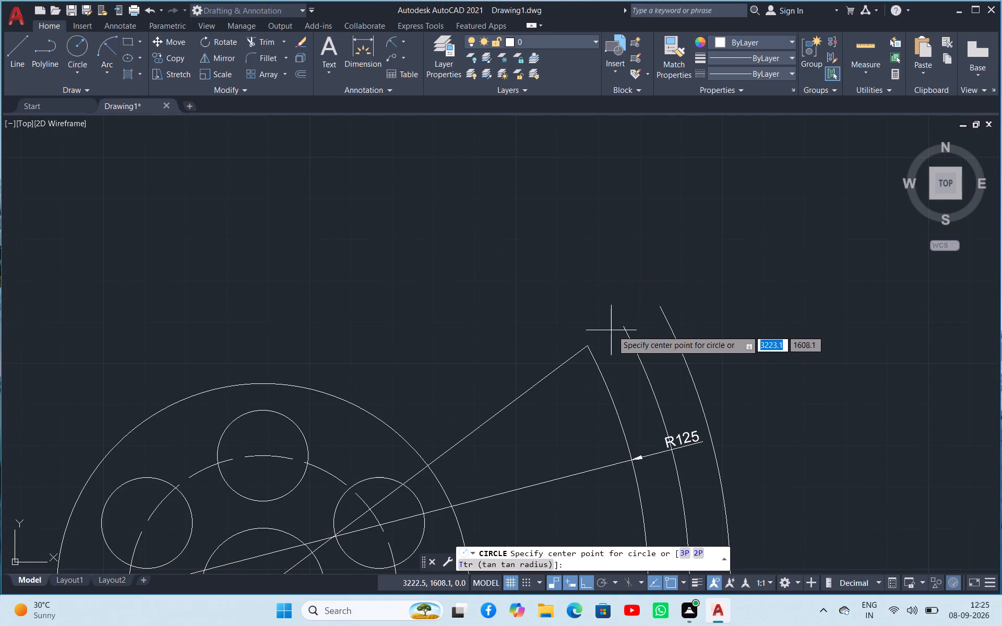
click(625, 328)
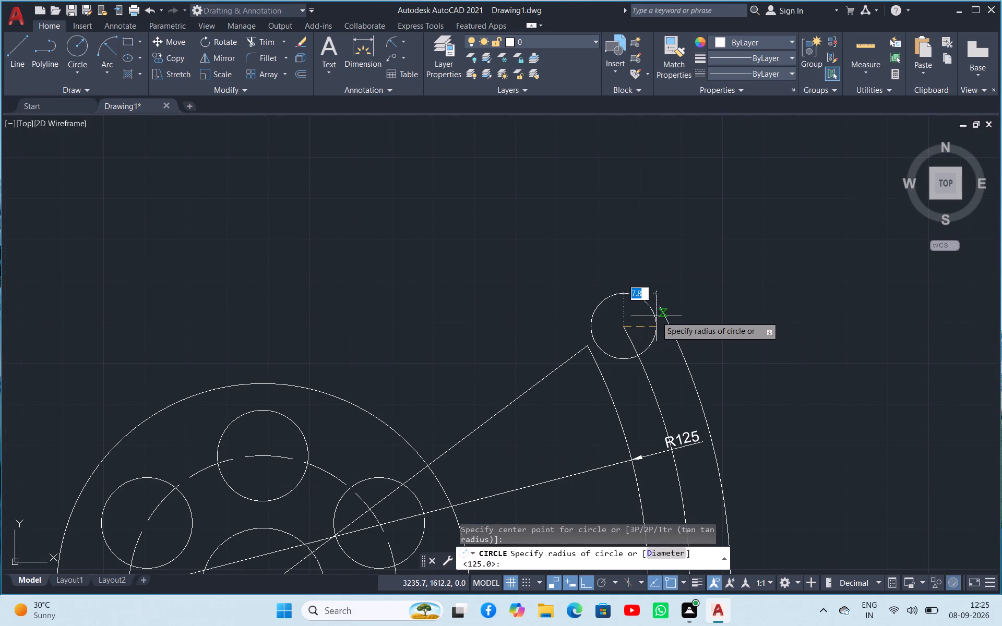
click(658, 307)
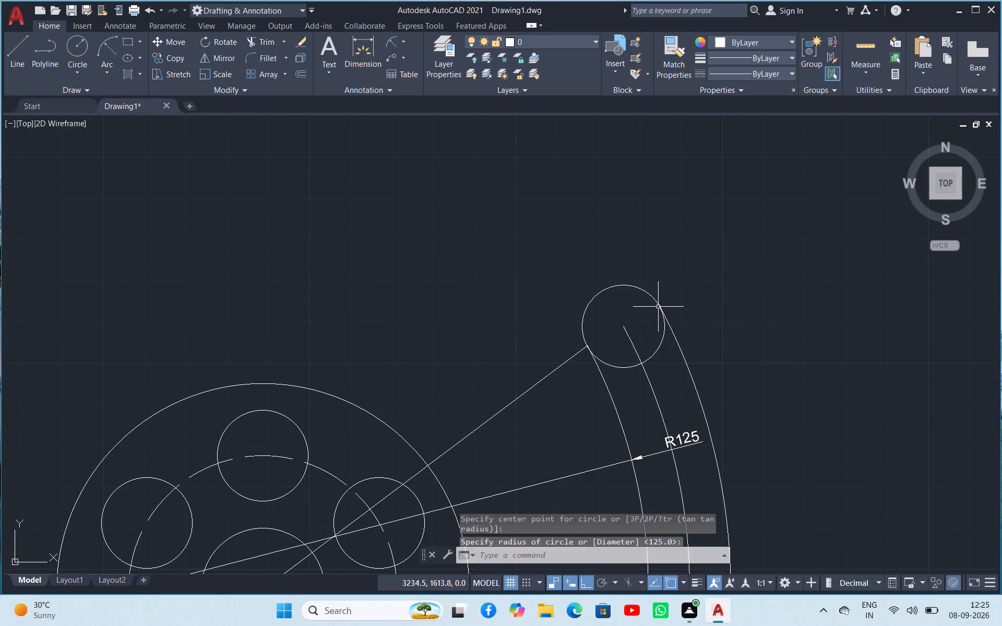
Trim away the part of the end circle lying between the inner and outer slot arcs, leaving a rounded cap.
click(244, 40)
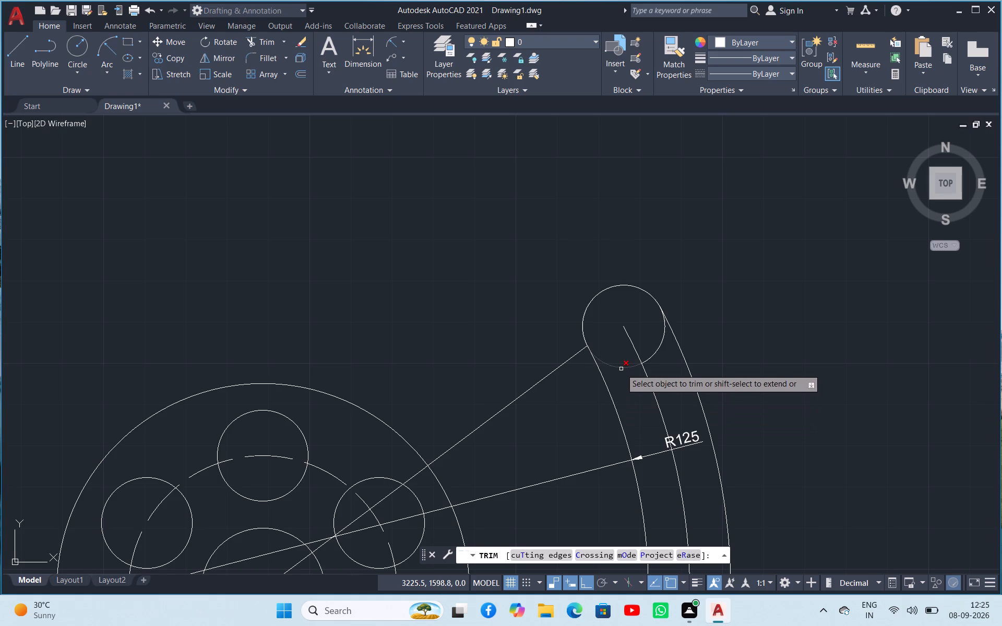
click(621, 369)
click(657, 347)
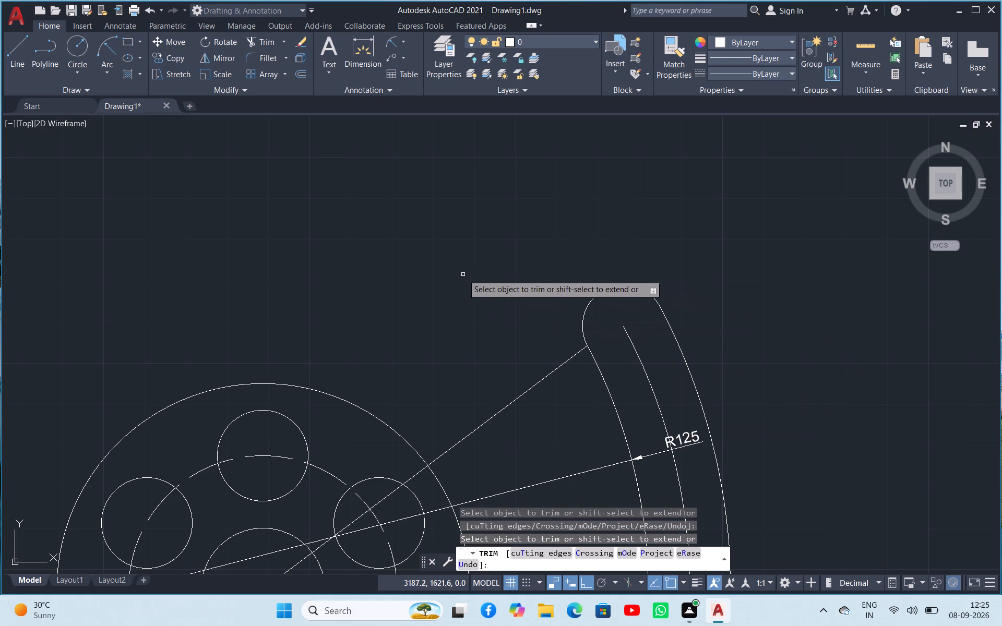
Mirror the inner, middle and outer slot arcs about the horizontal centreline, keeping the original arcs.
scroll(455, 273, down, 2)
scroll(452, 274, up, 1)
scroll(463, 329, up, 1)
right_click(444, 297)
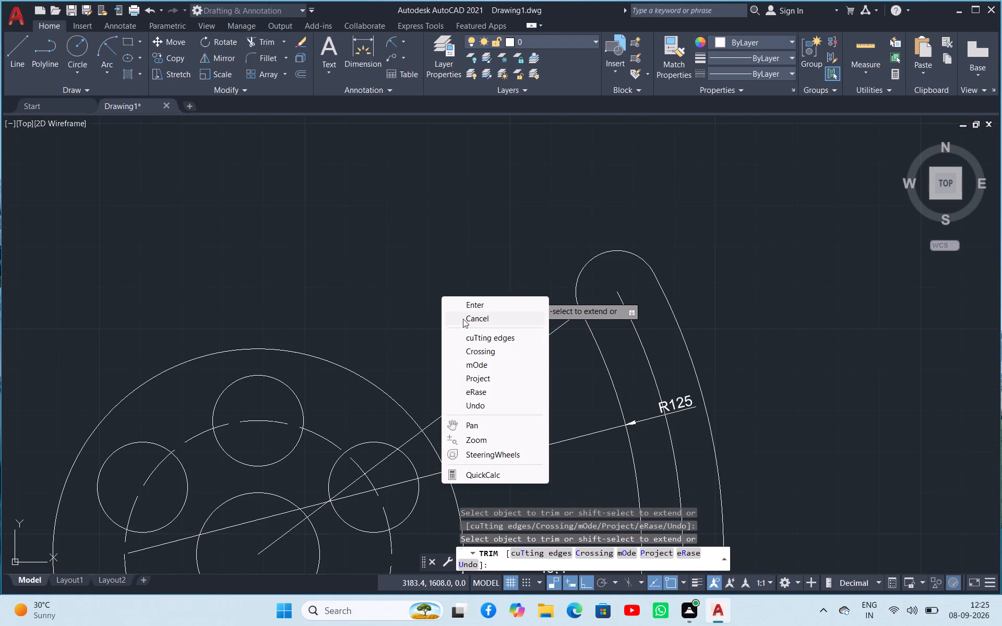
click(463, 304)
scroll(487, 332, up, 3)
scroll(487, 330, down, 2)
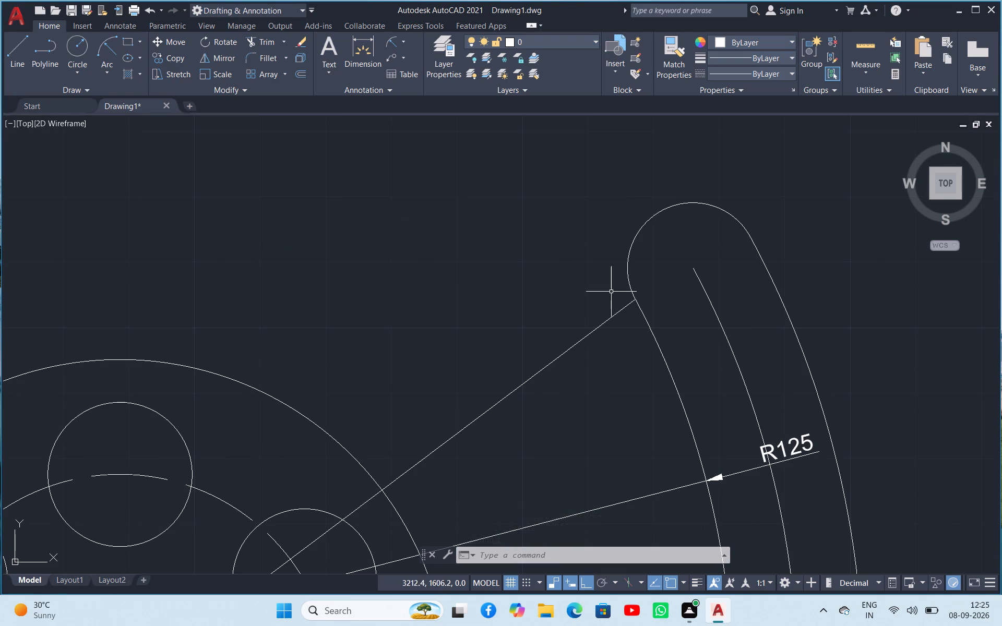
scroll(562, 243, up, 3)
scroll(554, 252, down, 7)
scroll(604, 333, up, 3)
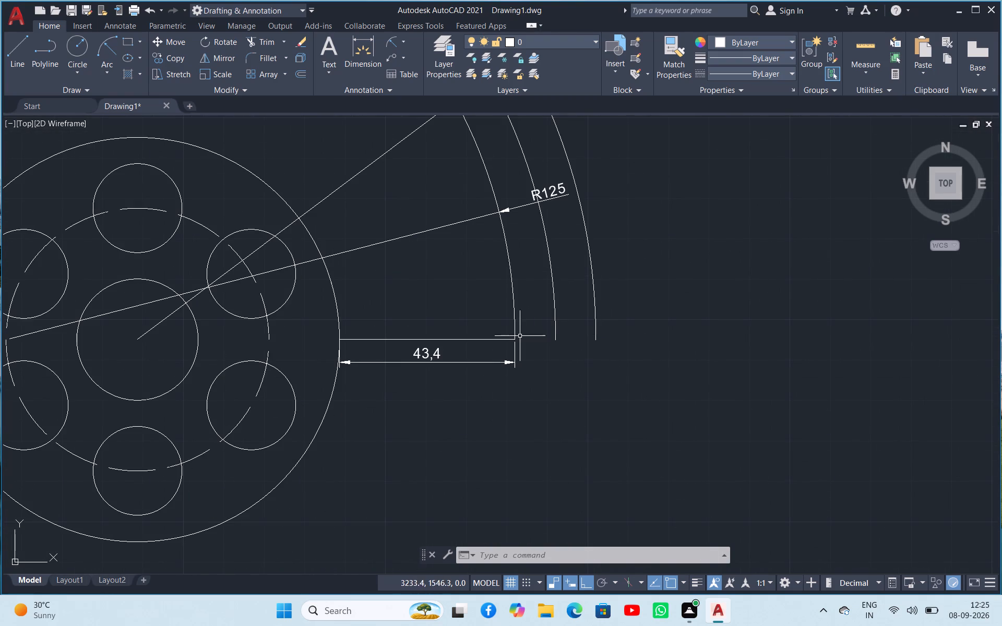
click(515, 293)
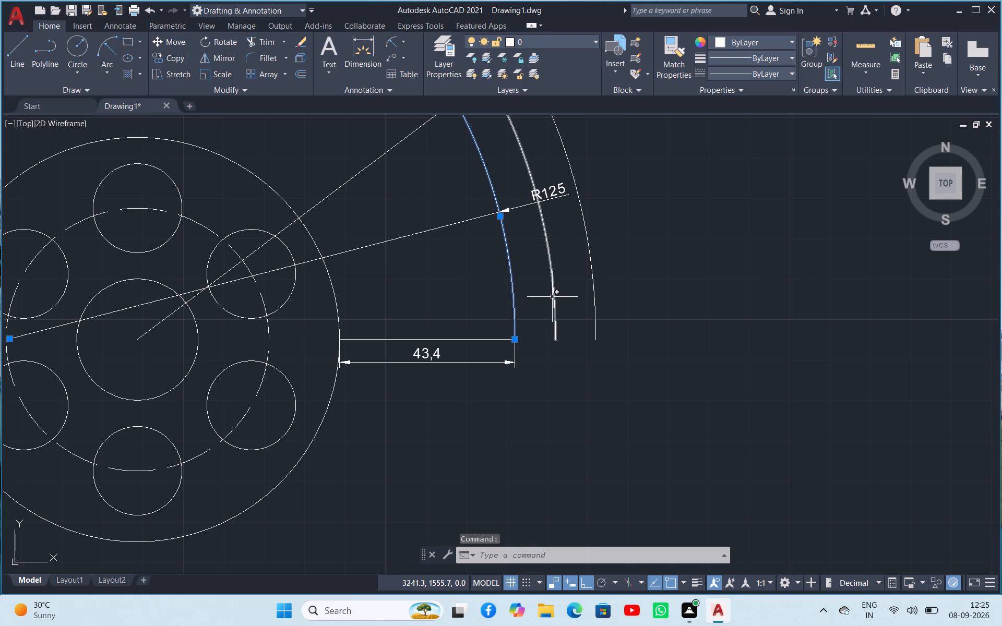
click(554, 298)
click(592, 290)
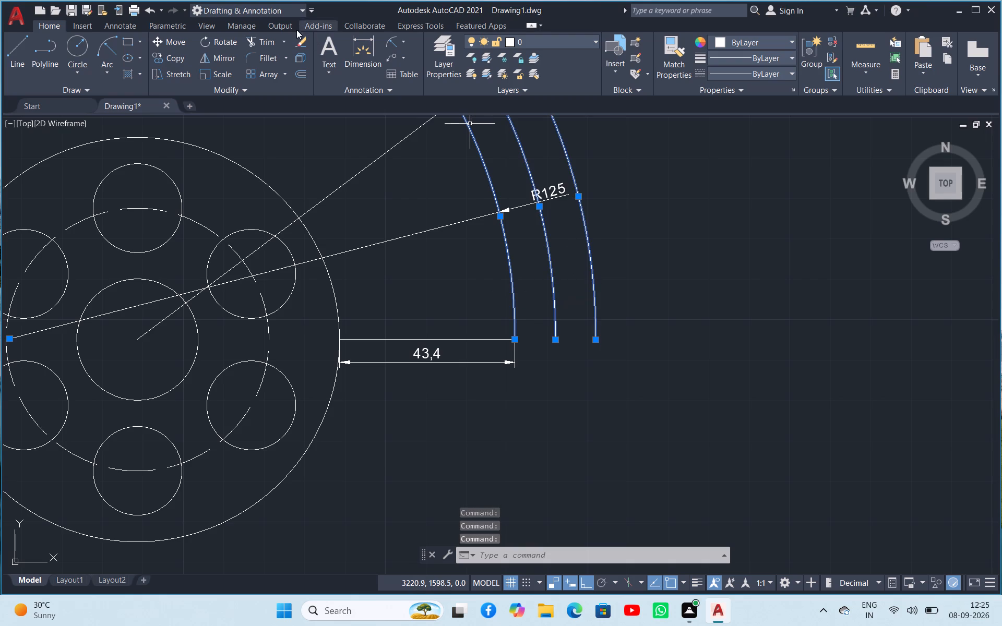
click(224, 56)
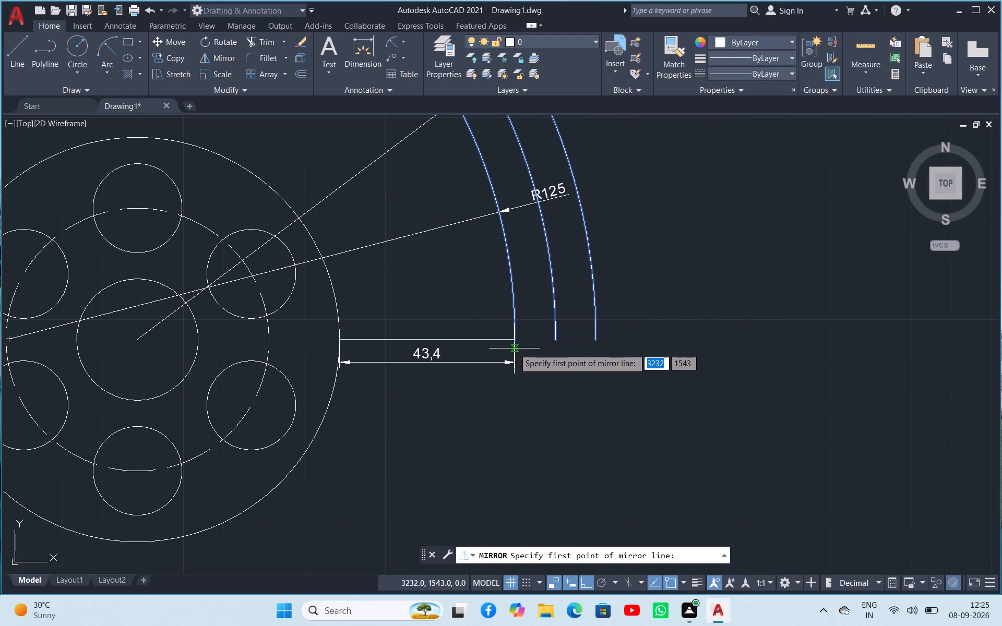
click(516, 341)
click(607, 348)
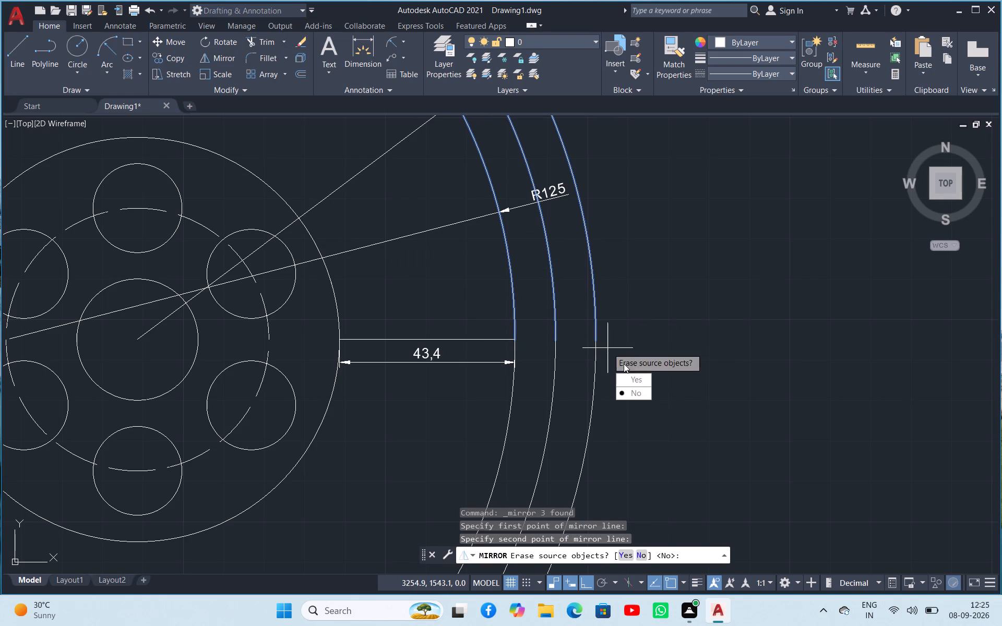
drag(635, 395, 607, 348)
scroll(603, 269, up, 3)
scroll(602, 270, down, 2)
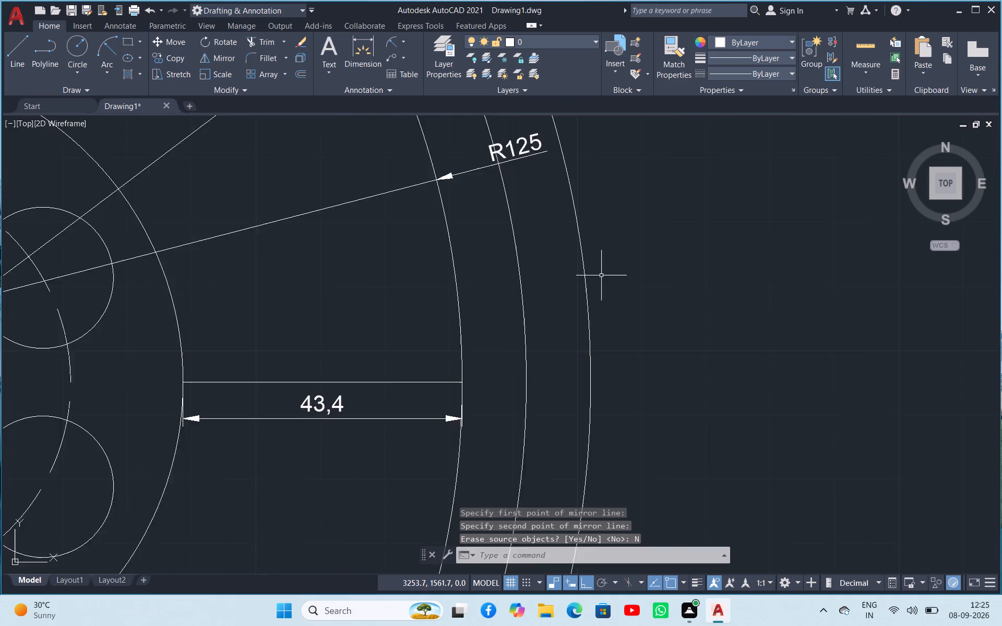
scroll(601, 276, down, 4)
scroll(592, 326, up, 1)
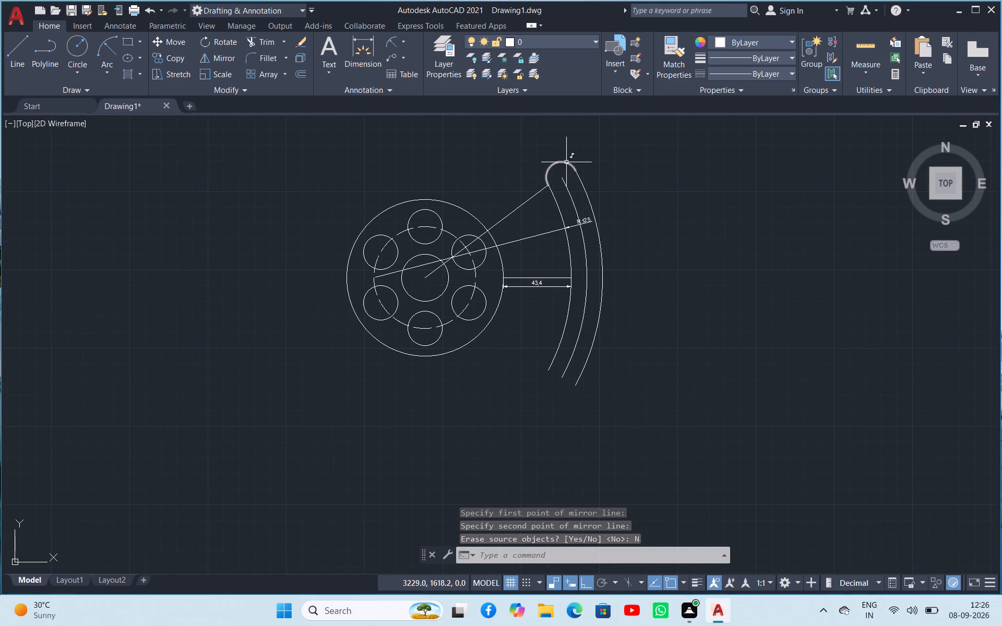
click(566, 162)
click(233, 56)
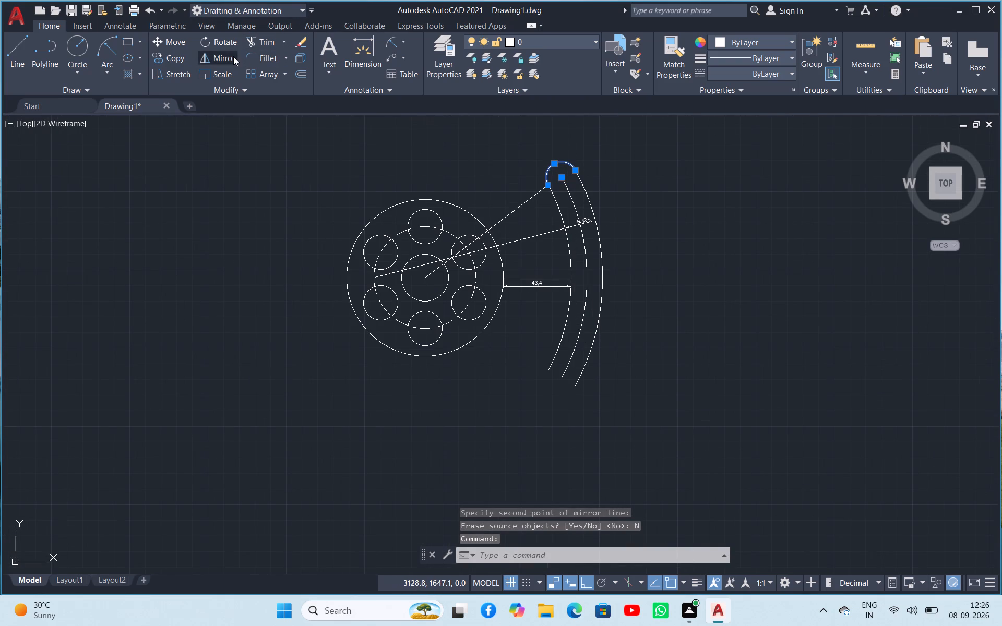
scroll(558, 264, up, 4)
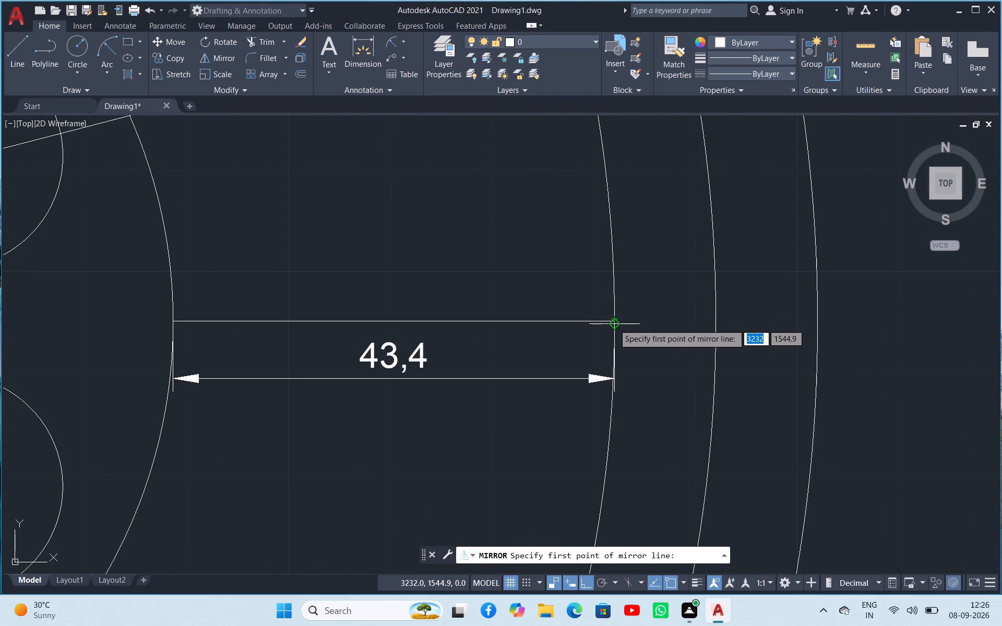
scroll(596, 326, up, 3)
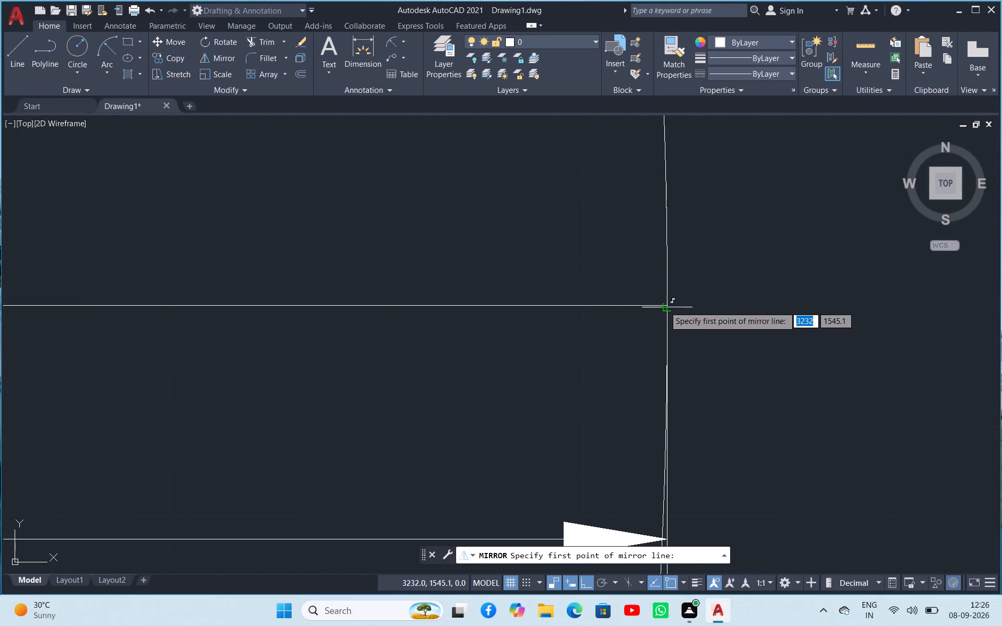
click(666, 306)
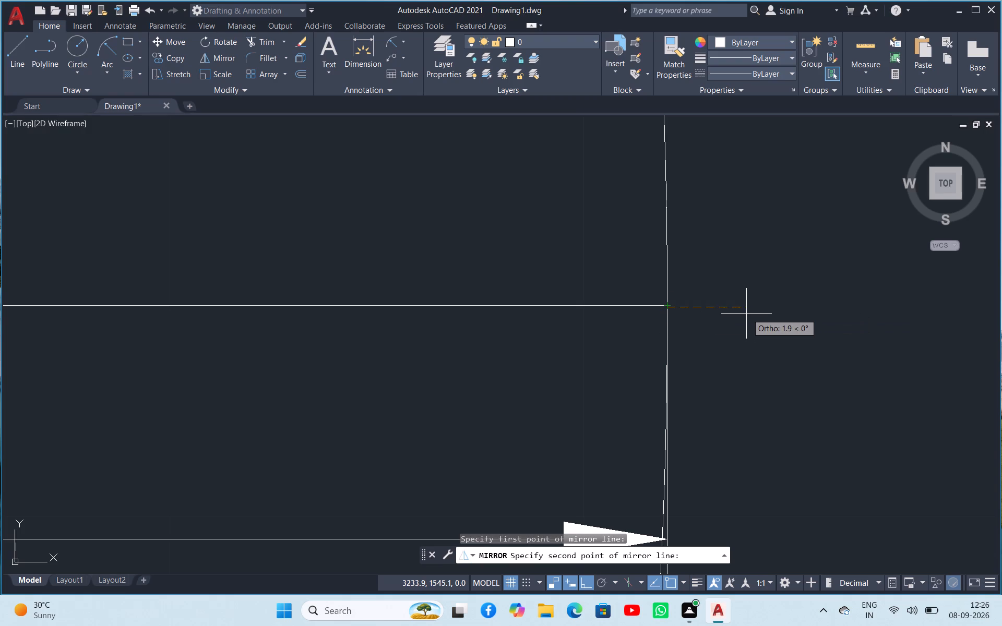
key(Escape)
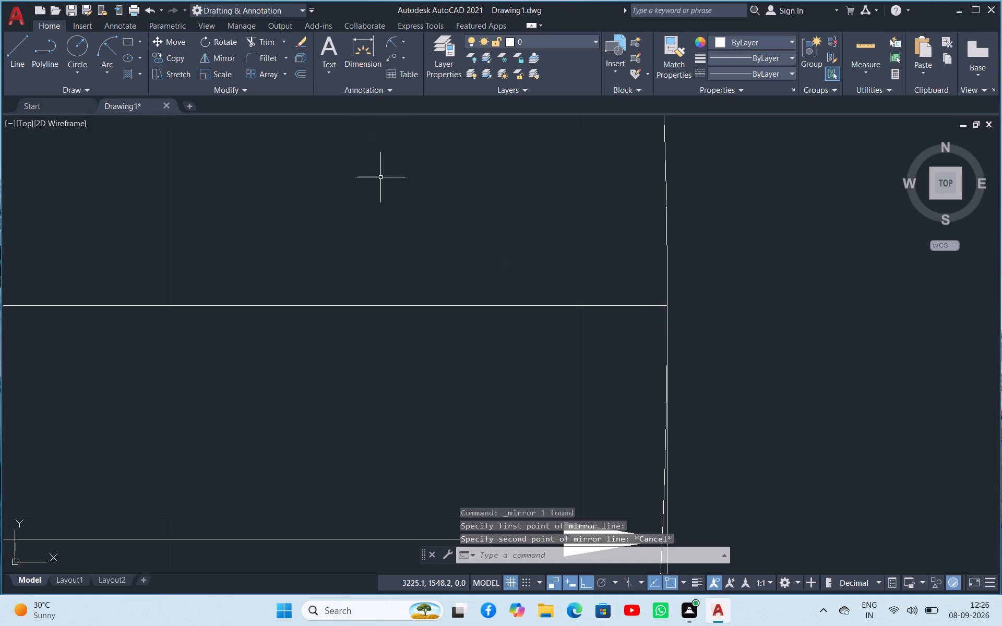
Mirror the slot's rounded upper cap about the horizontal centreline to the lower end, keeping the original cap.
scroll(380, 177, up, 1)
scroll(380, 177, down, 9)
scroll(433, 135, up, 1)
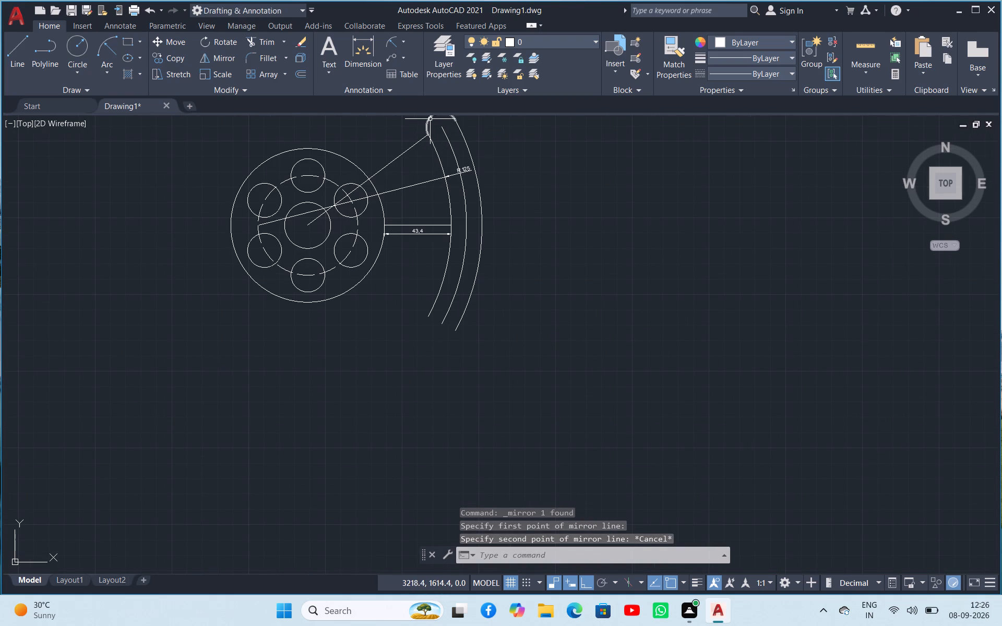
click(428, 119)
click(207, 53)
scroll(423, 219, up, 4)
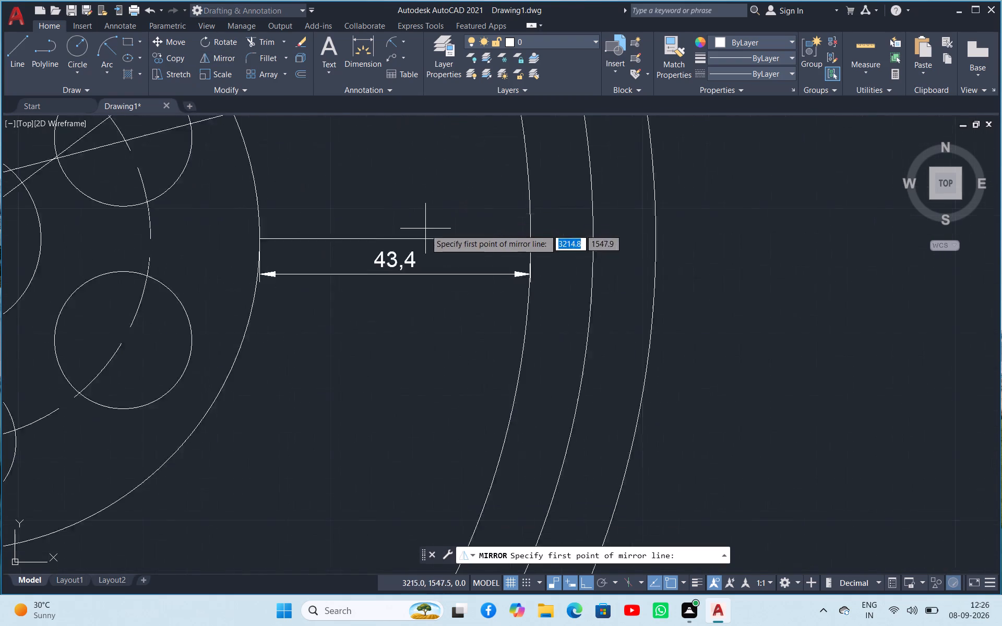
click(158, 242)
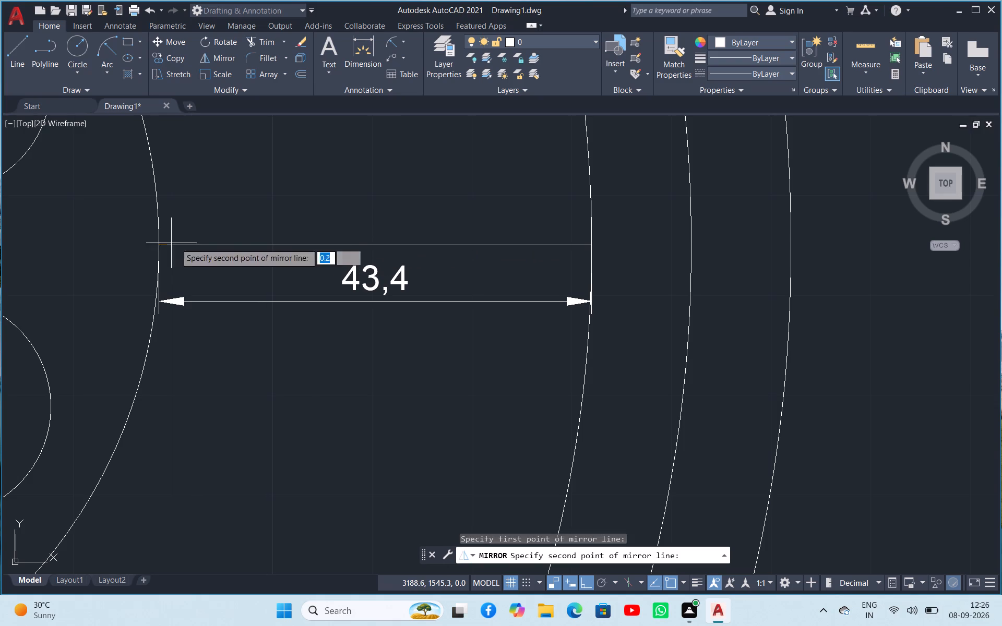
click(277, 242)
drag(307, 284, 277, 243)
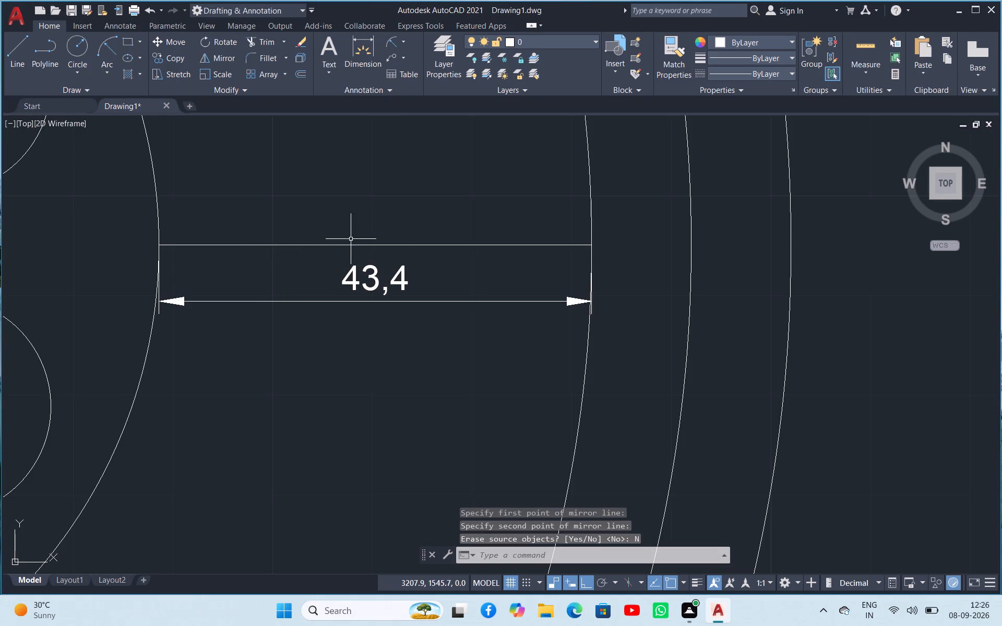
Change the upper and lower halves of the slot's middle arc to the dashed ACAD linetype.
scroll(358, 220, up, 3)
scroll(367, 221, down, 8)
scroll(414, 286, down, 1)
scroll(416, 300, up, 3)
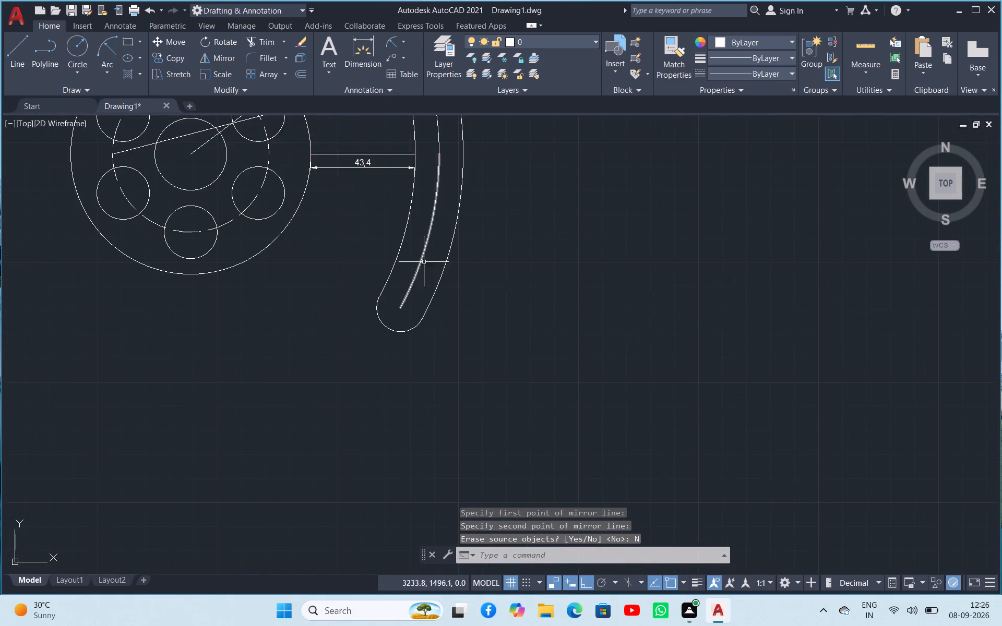
scroll(427, 236, up, 1)
click(431, 234)
scroll(556, 232, up, 3)
scroll(557, 231, down, 7)
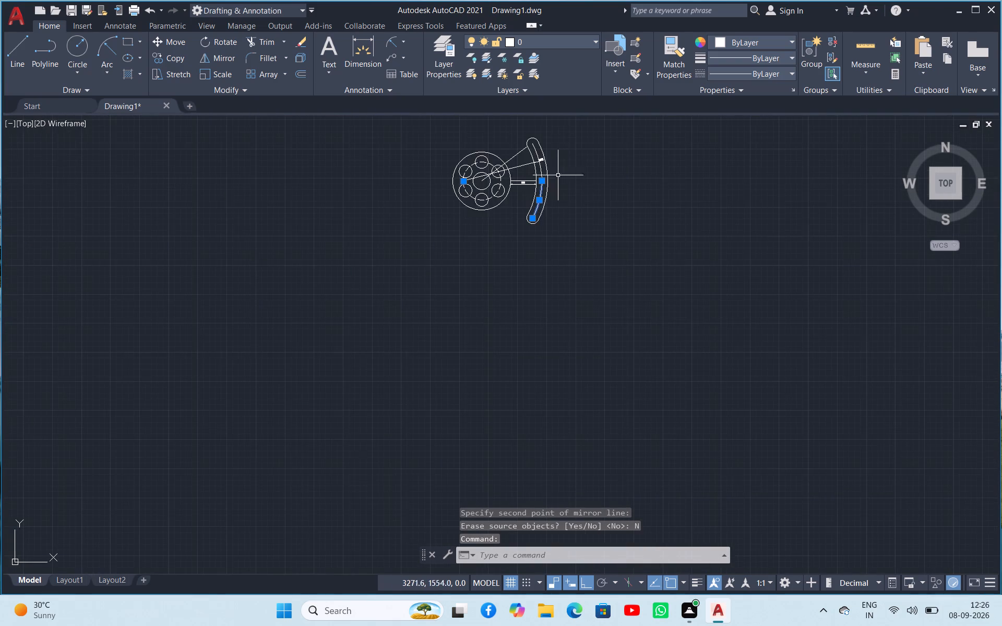
scroll(556, 135, up, 2)
click(518, 239)
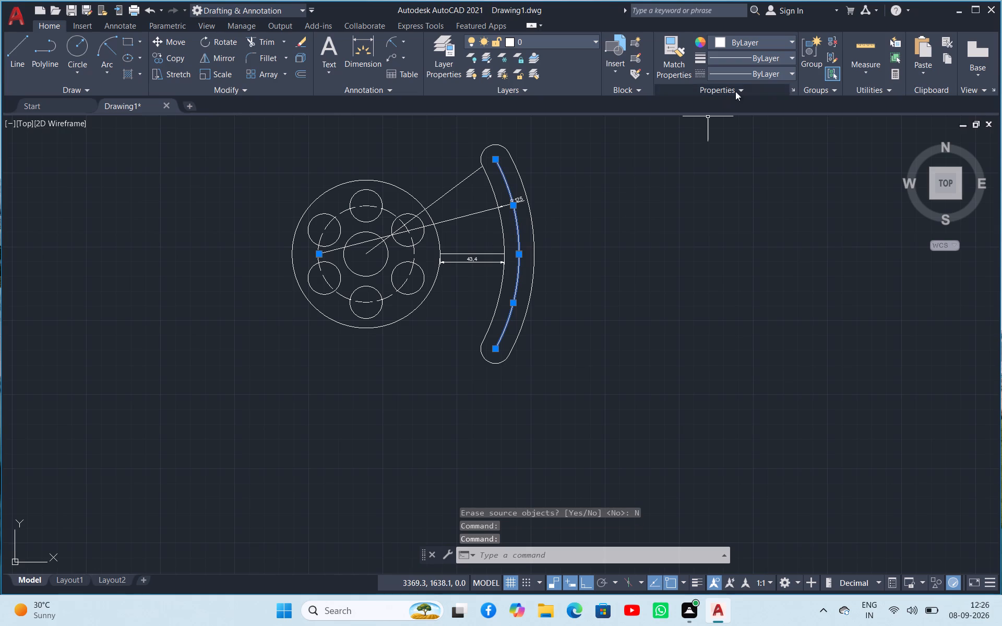
click(744, 73)
click(734, 123)
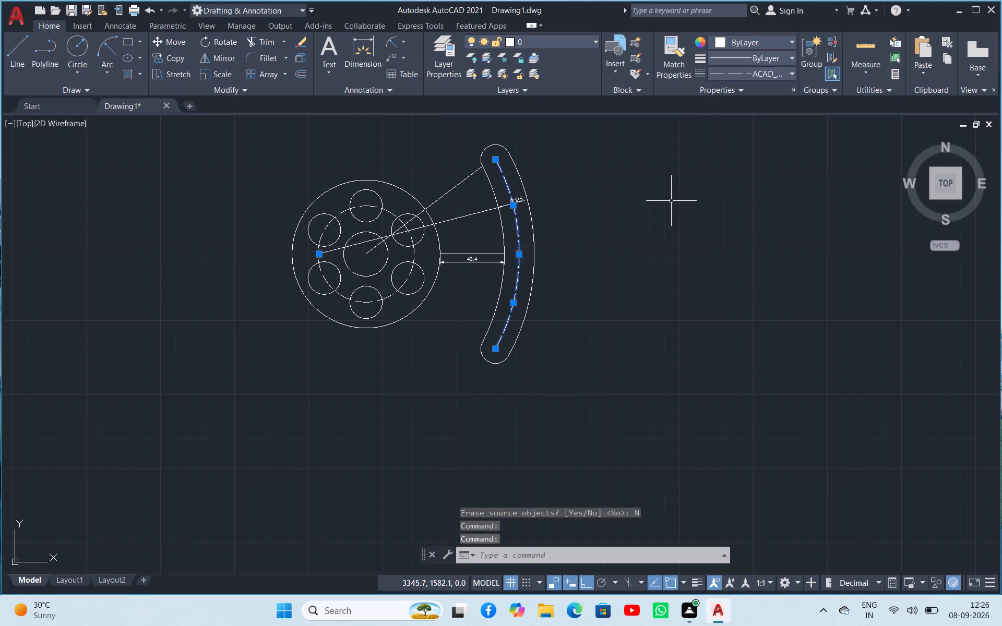
click(646, 260)
click(613, 273)
key(Escape)
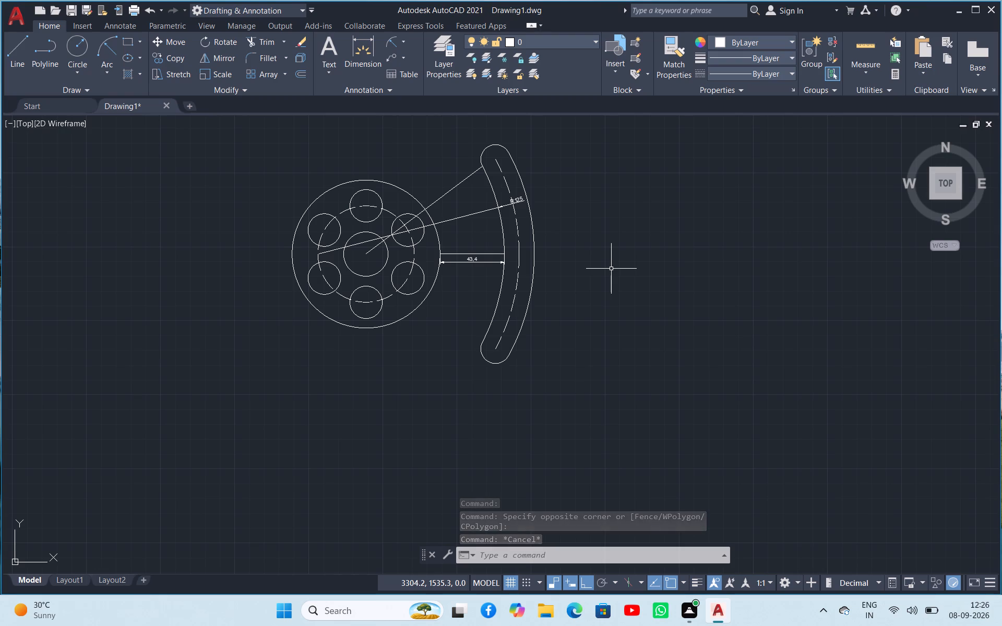
Offset the upper and lower halves of the slot's inner arc by 10 toward the hub.
click(504, 234)
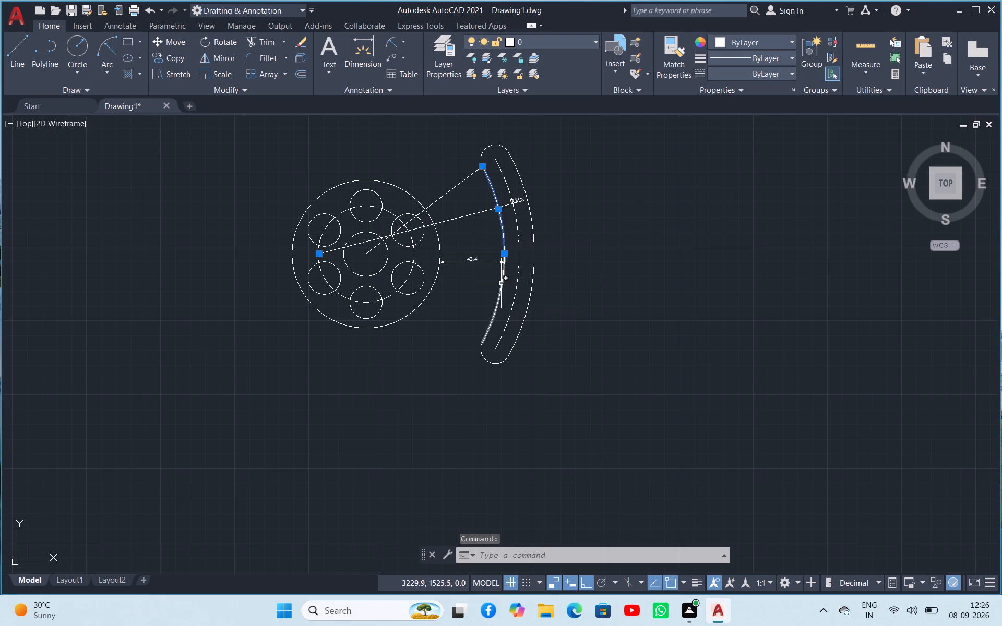
click(501, 283)
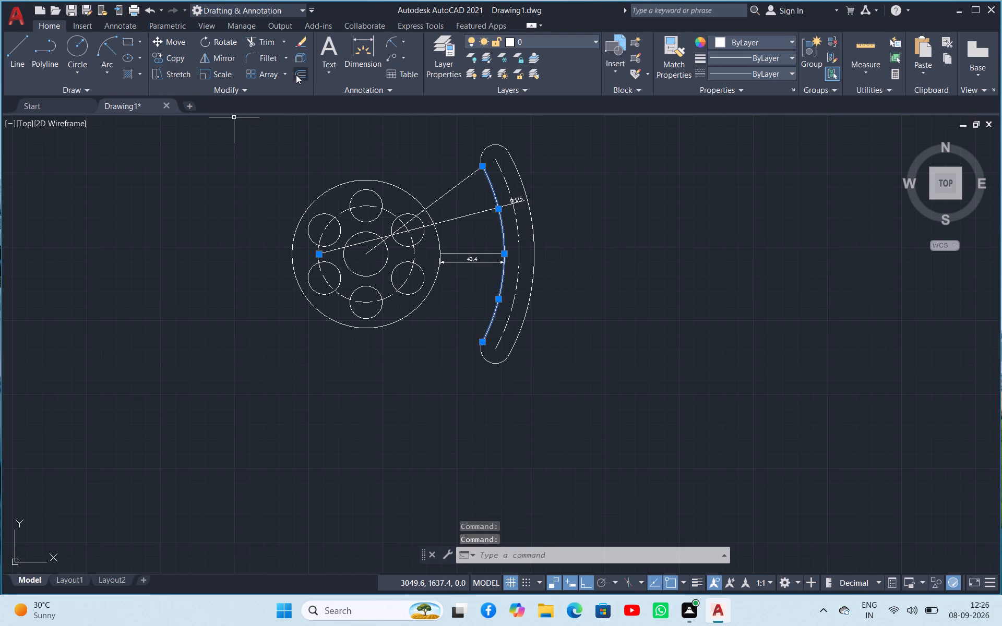
click(296, 75)
click(507, 255)
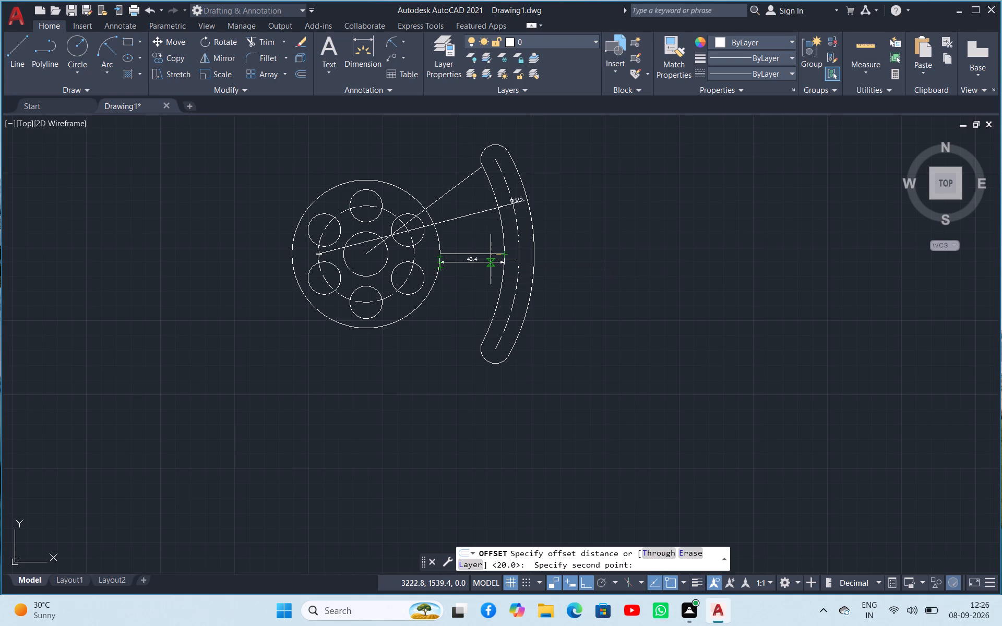
text(10)
key(Return)
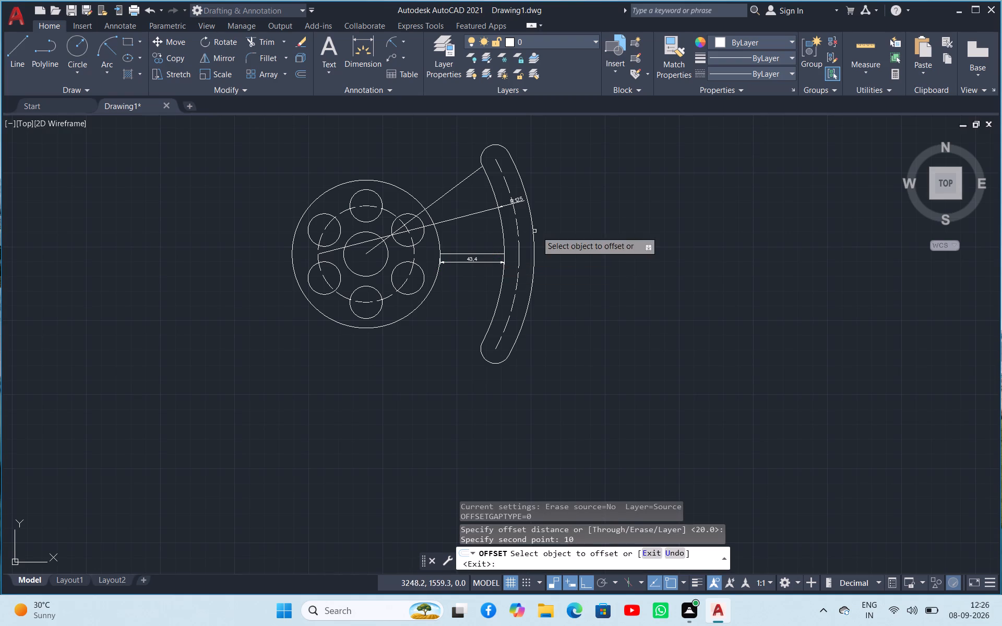
click(504, 237)
click(482, 236)
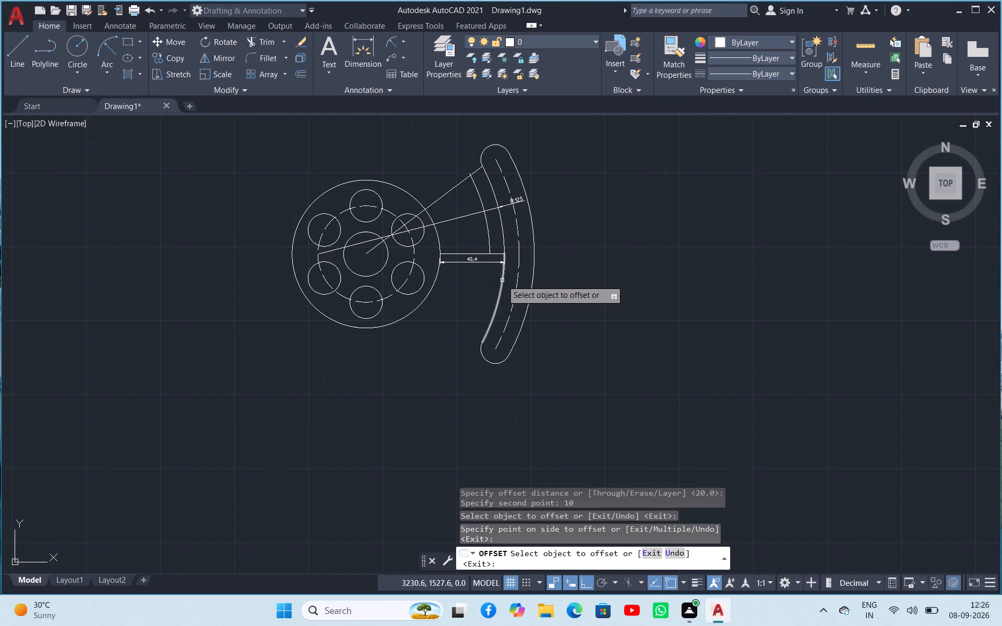
click(502, 280)
click(482, 280)
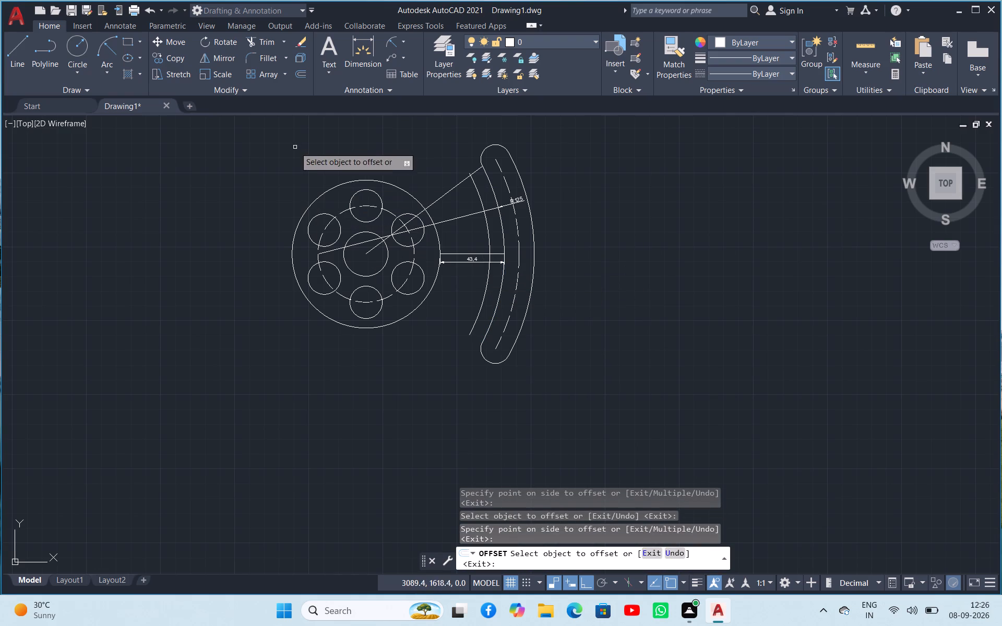
Offset the upper and lower halves of the slot's outer arc by 10 outward, away from the hub.
click(527, 206)
click(555, 200)
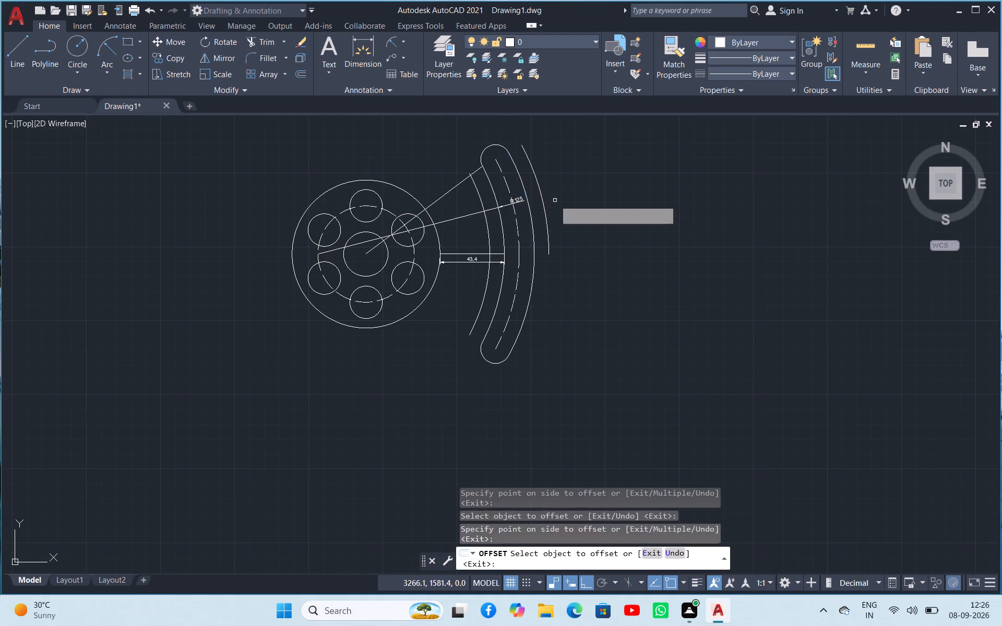
click(533, 281)
click(549, 280)
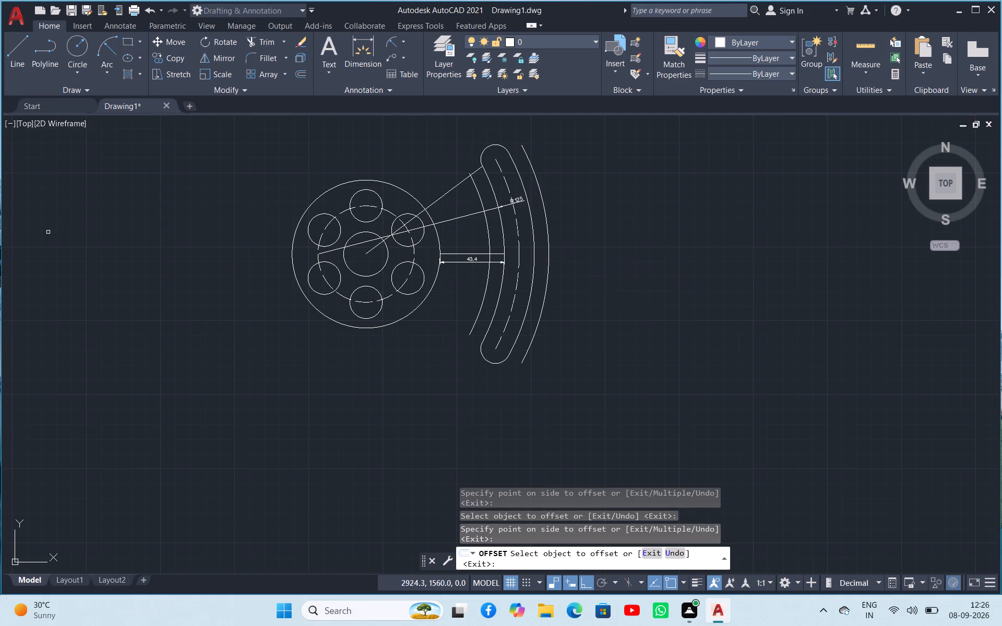
Draw a circle centred on the lower end of the dashed middle arc, its radius reaching the outermost offset arc's lower end.
click(73, 45)
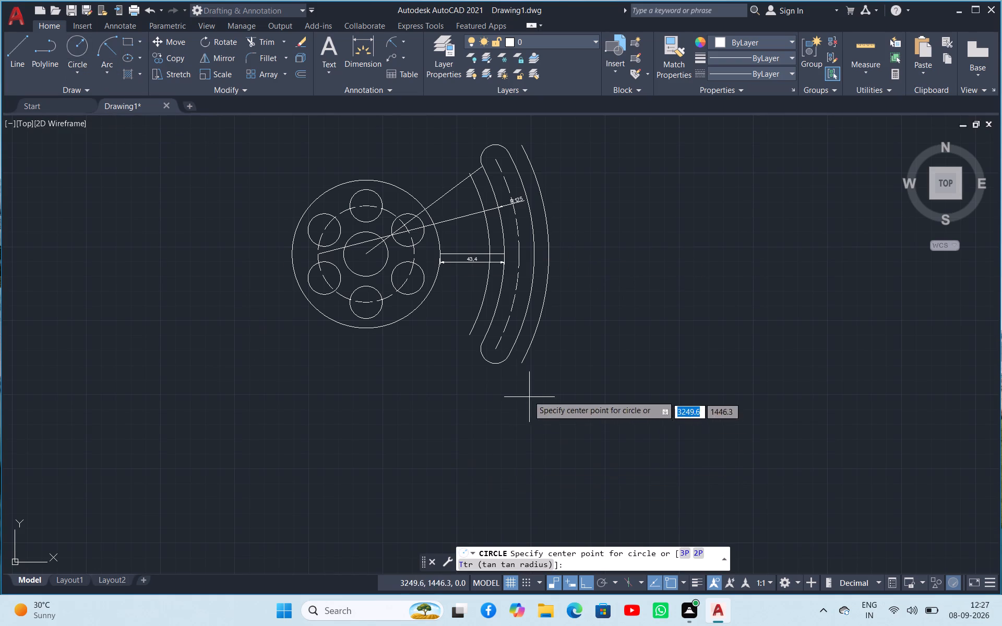
click(495, 350)
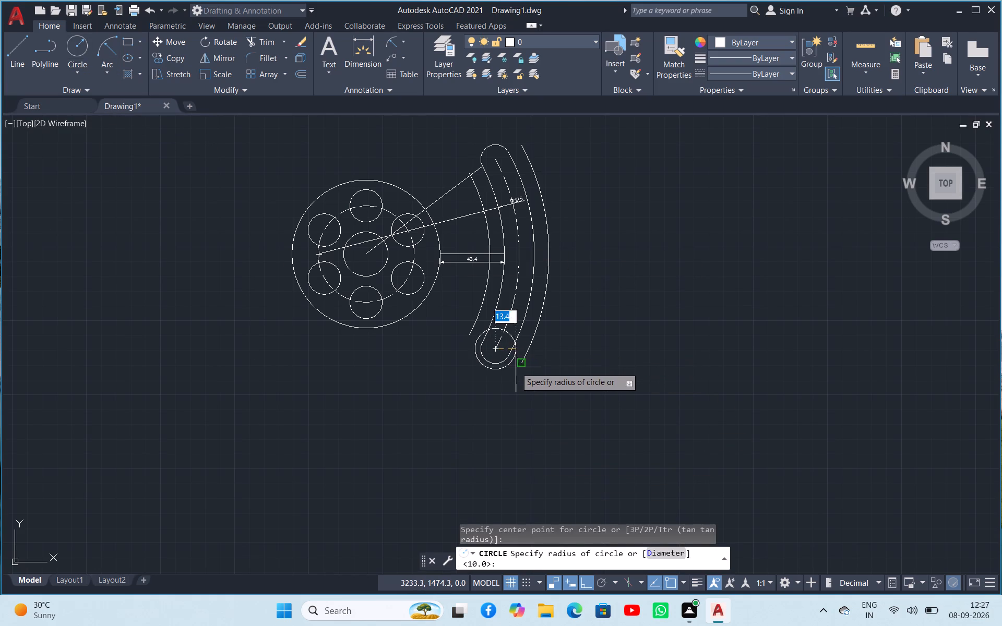
click(522, 366)
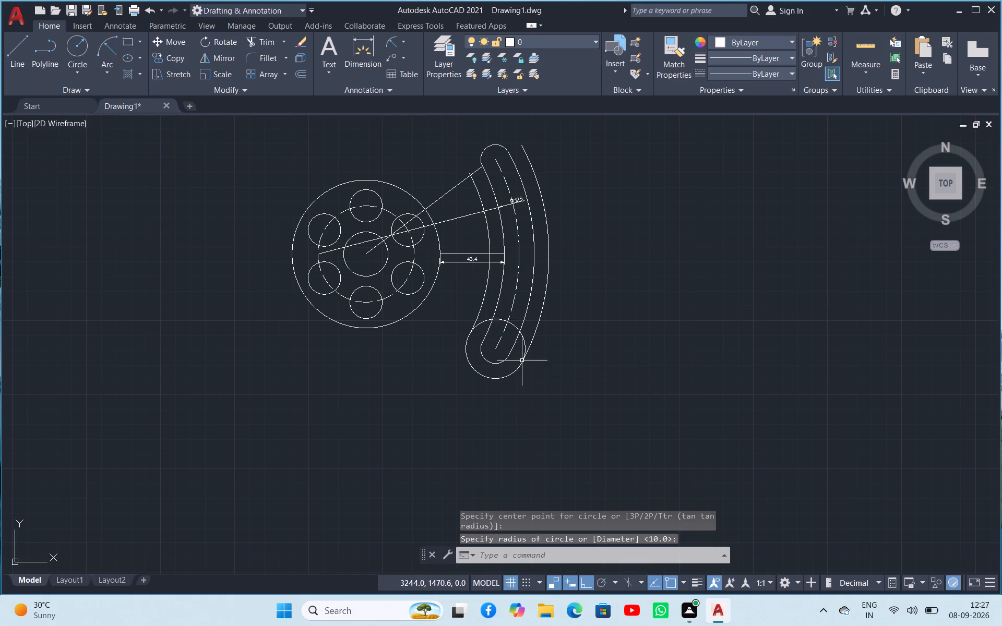
Draw a circle centred on the upper end of the dashed middle arc, its radius reaching the outermost offset arc's upper end.
click(76, 52)
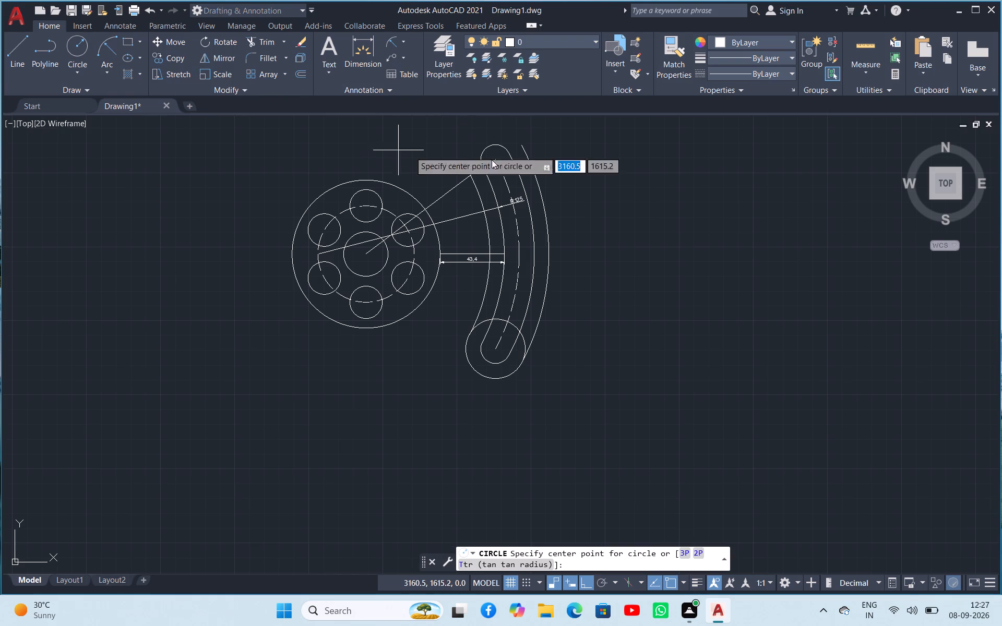
scroll(504, 141, up, 1)
scroll(495, 138, down, 4)
scroll(487, 130, up, 4)
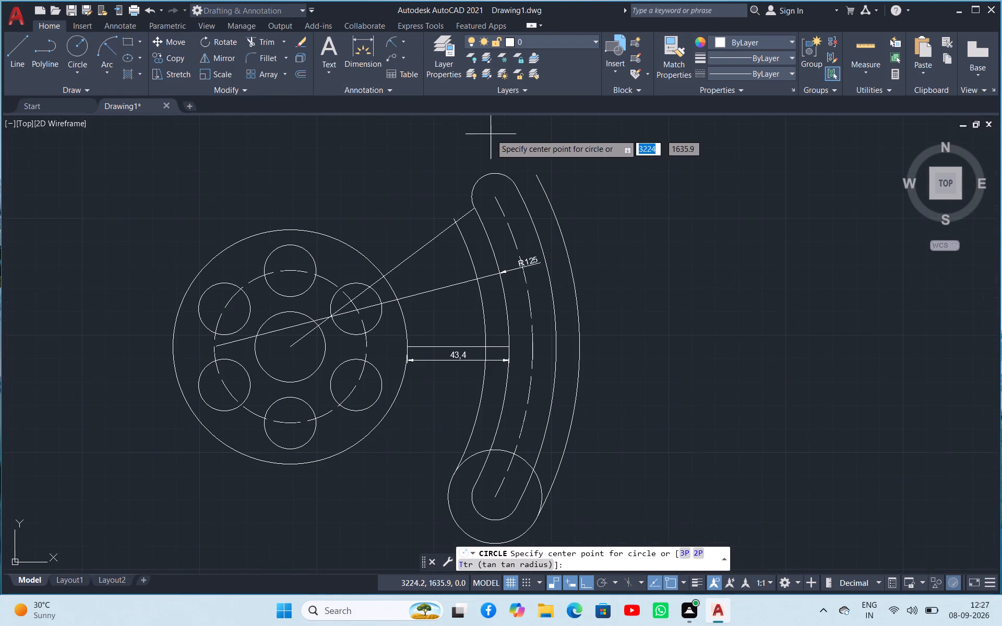
click(495, 195)
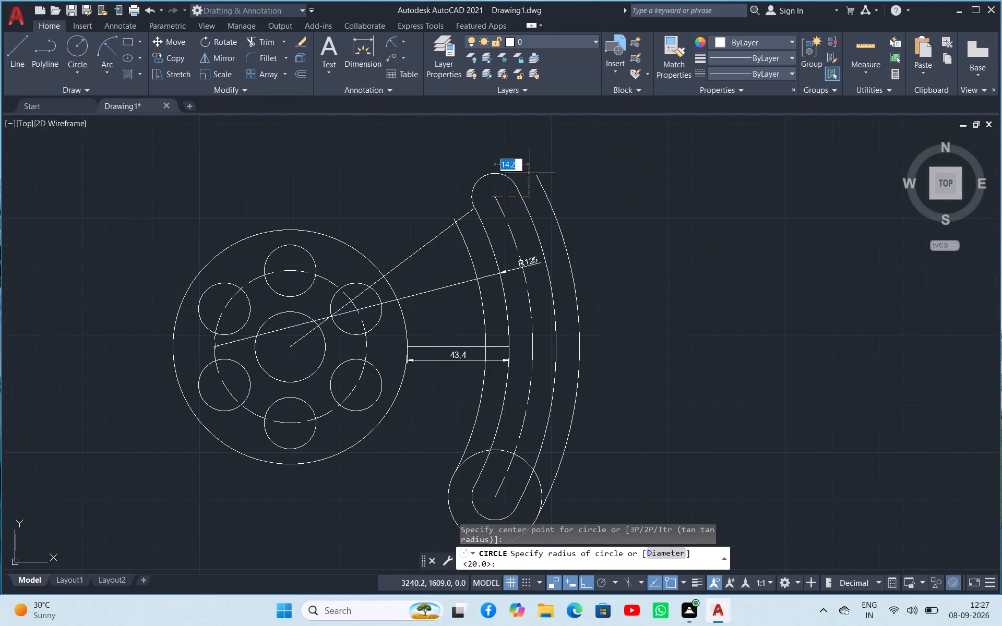
click(537, 174)
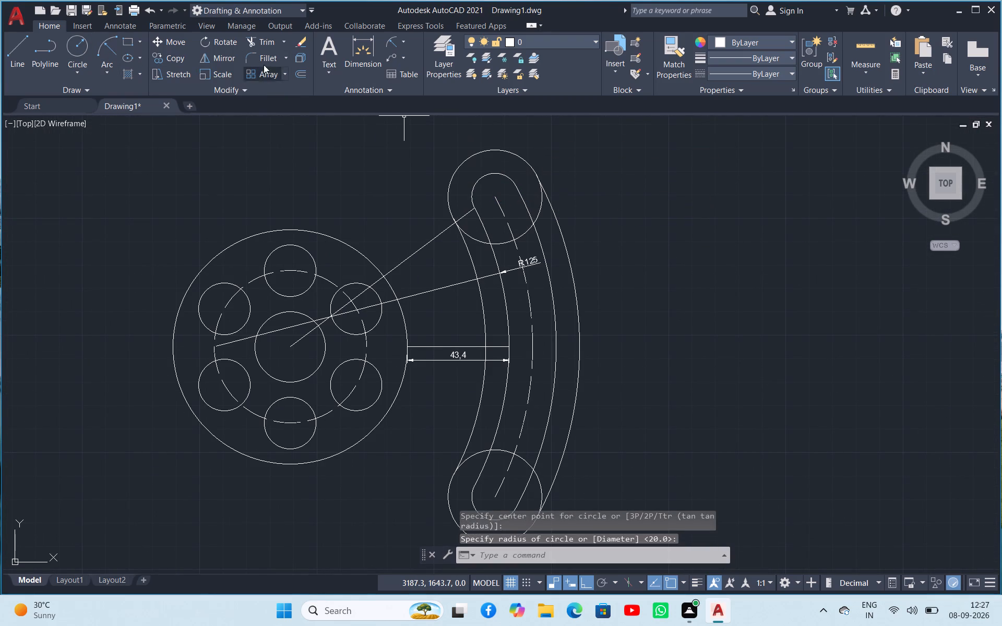
Trim the parts of the upper end circle lying inside the slot outline, leaving only the rounded outer cap.
click(267, 42)
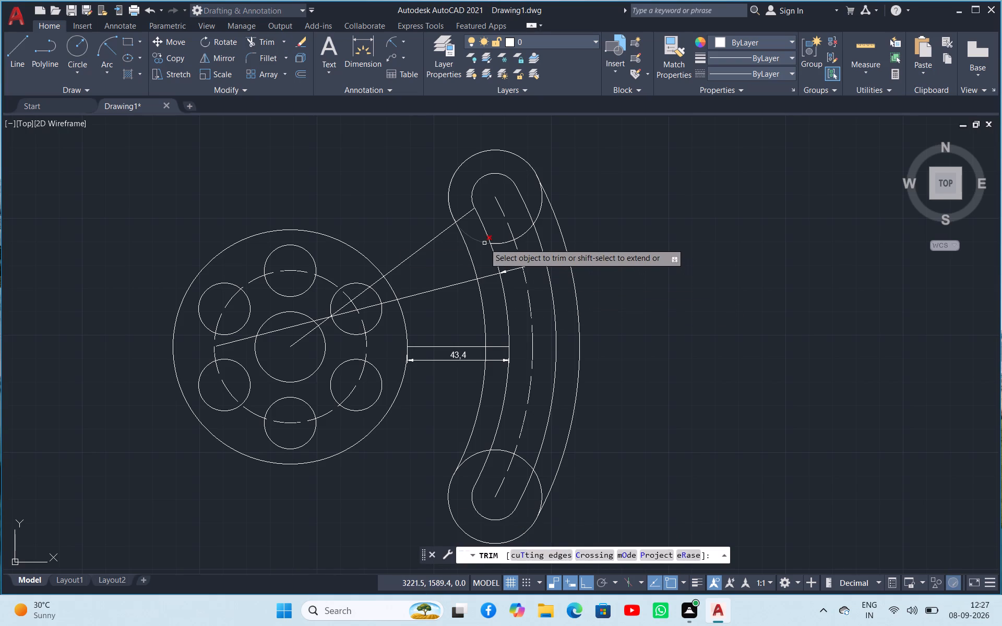
click(484, 243)
click(520, 238)
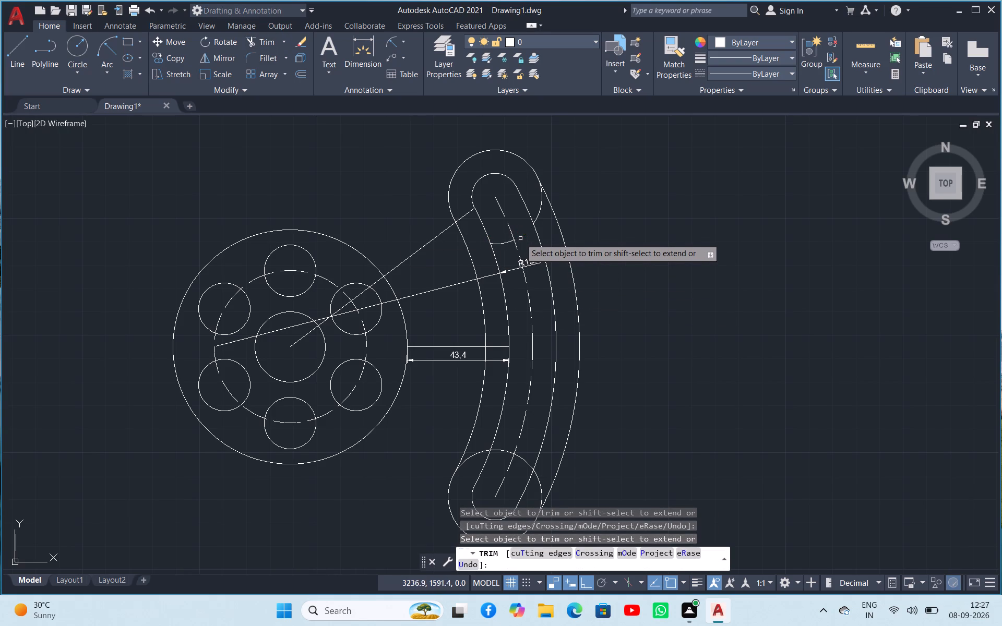
click(510, 242)
click(538, 210)
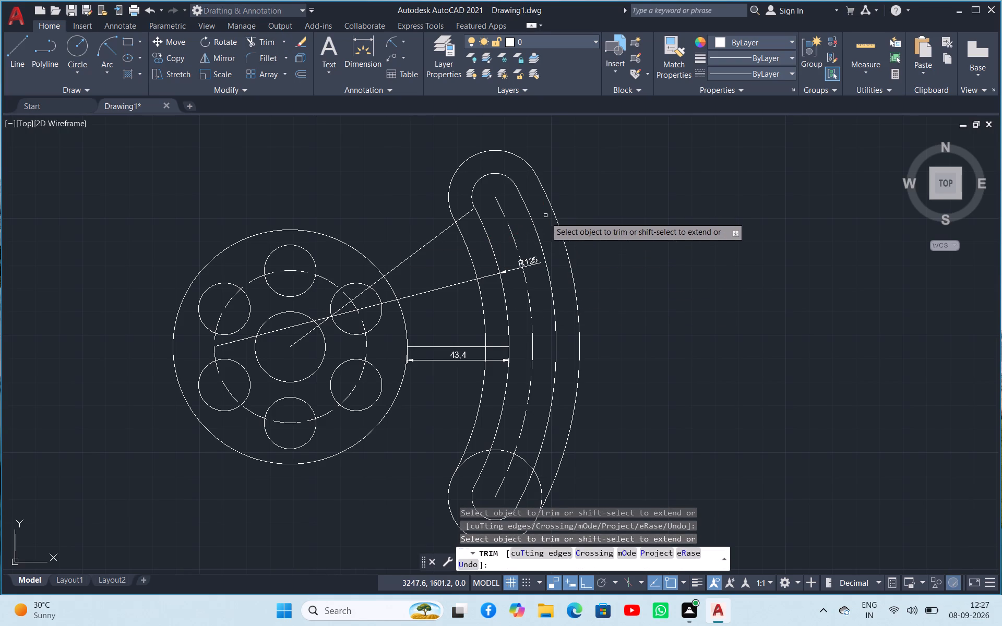
Trim the parts of the lower end circle lying inside the slot outline, leaving only the rounded outer cap.
click(471, 458)
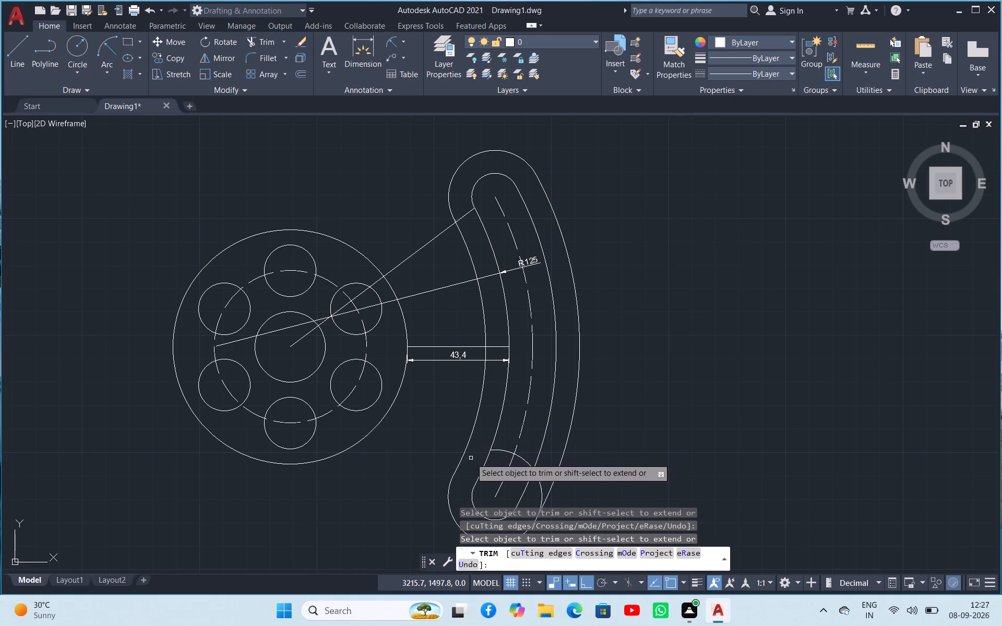
click(504, 448)
click(502, 458)
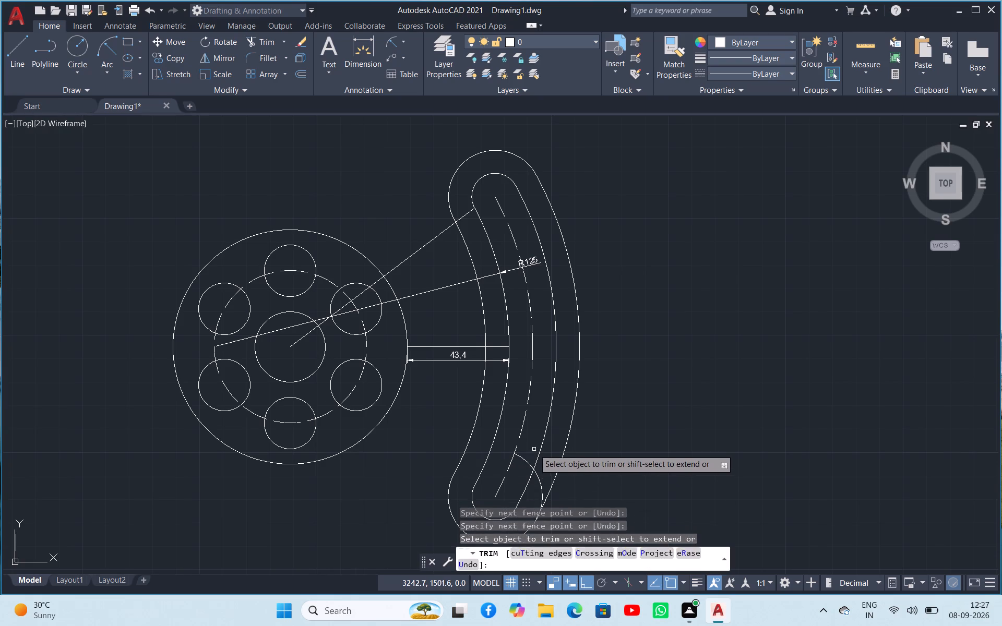
click(534, 449)
click(526, 464)
click(543, 464)
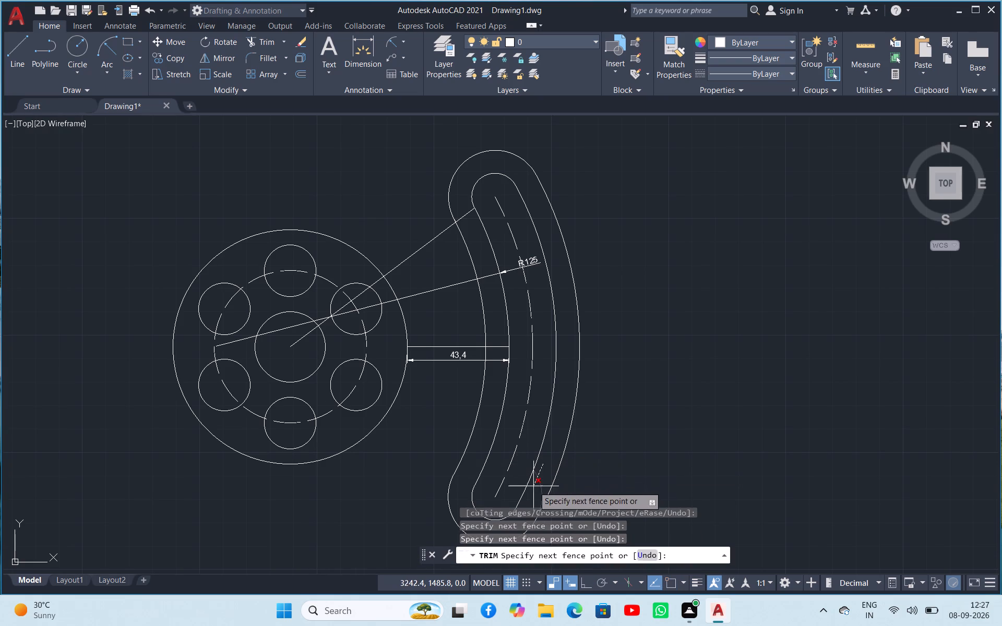
click(533, 486)
scroll(516, 356, up, 1)
scroll(457, 346, down, 2)
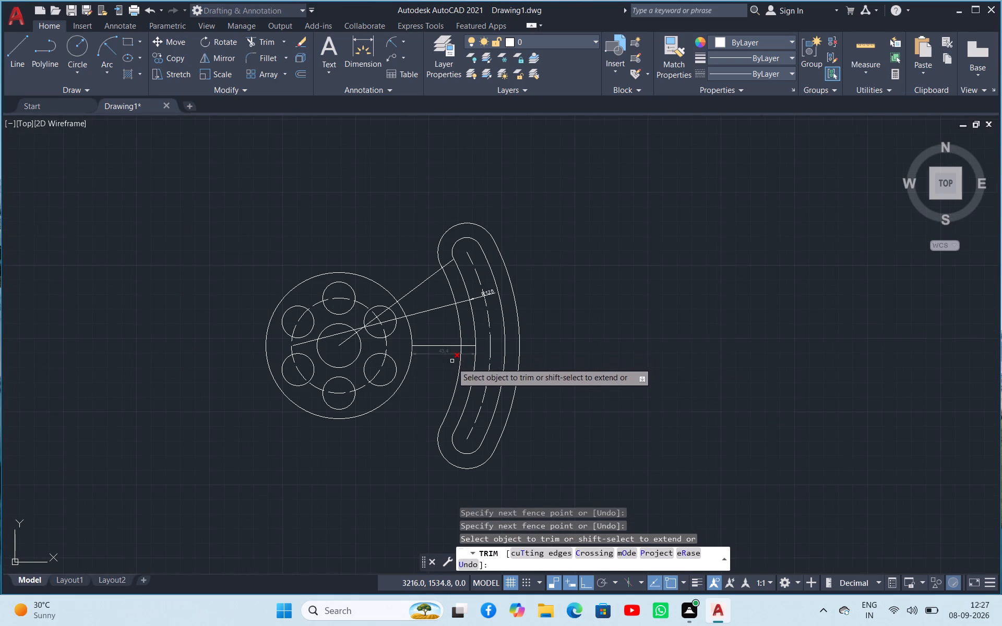
right_click(574, 318)
click(604, 323)
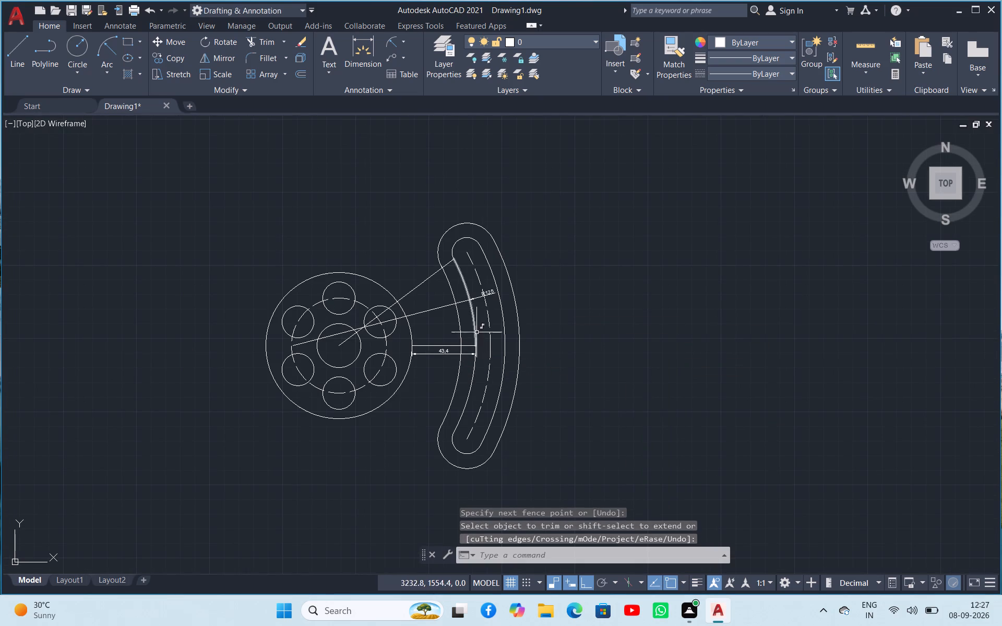
Copy the horizontal line between hub and slot 20 upward and 20 downward from its midpoint.
scroll(453, 352, down, 2)
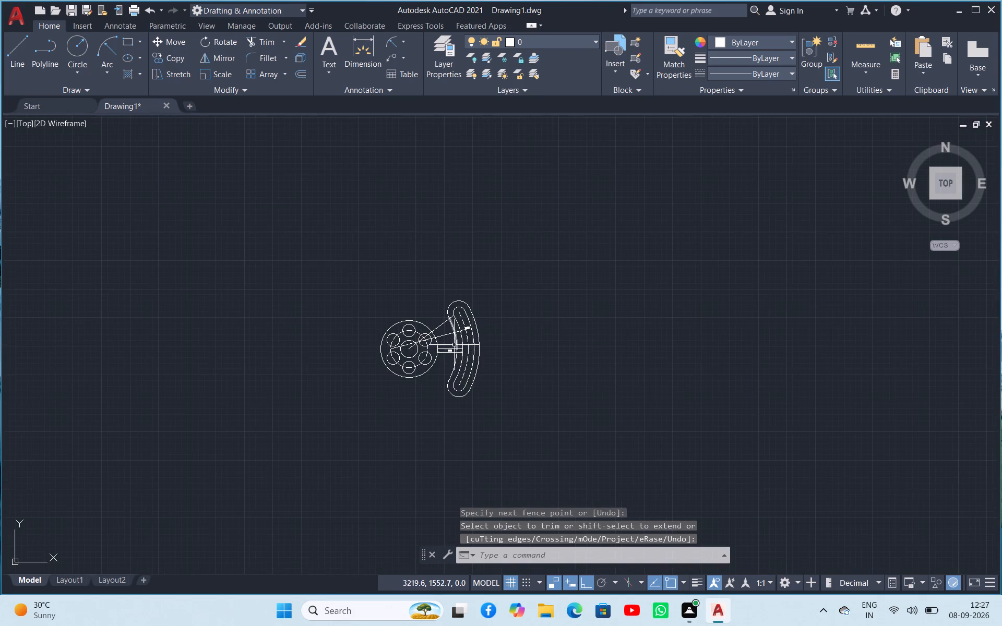
scroll(452, 346, up, 4)
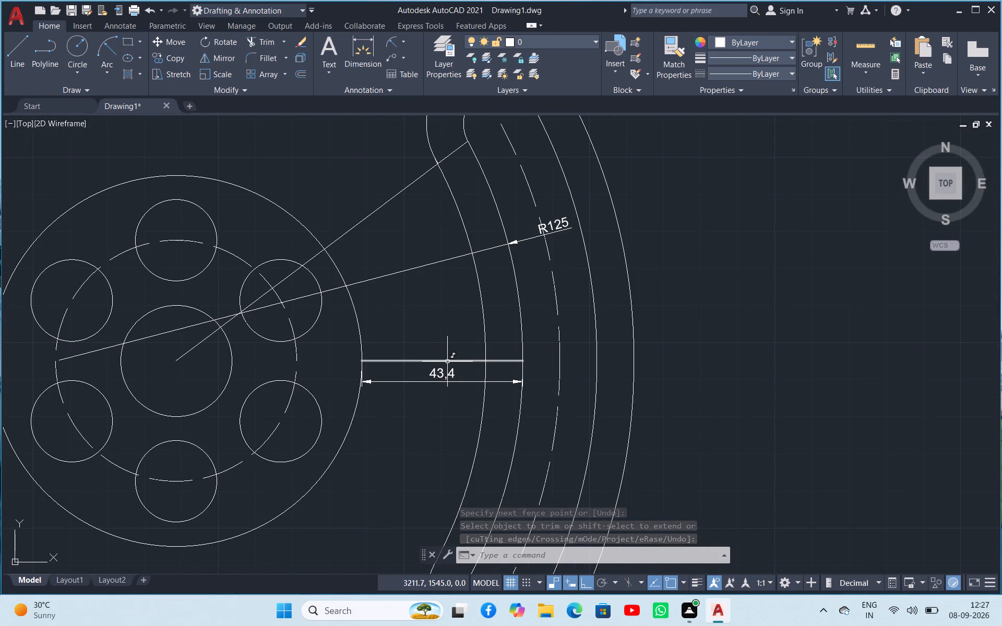
click(447, 362)
right_click(442, 336)
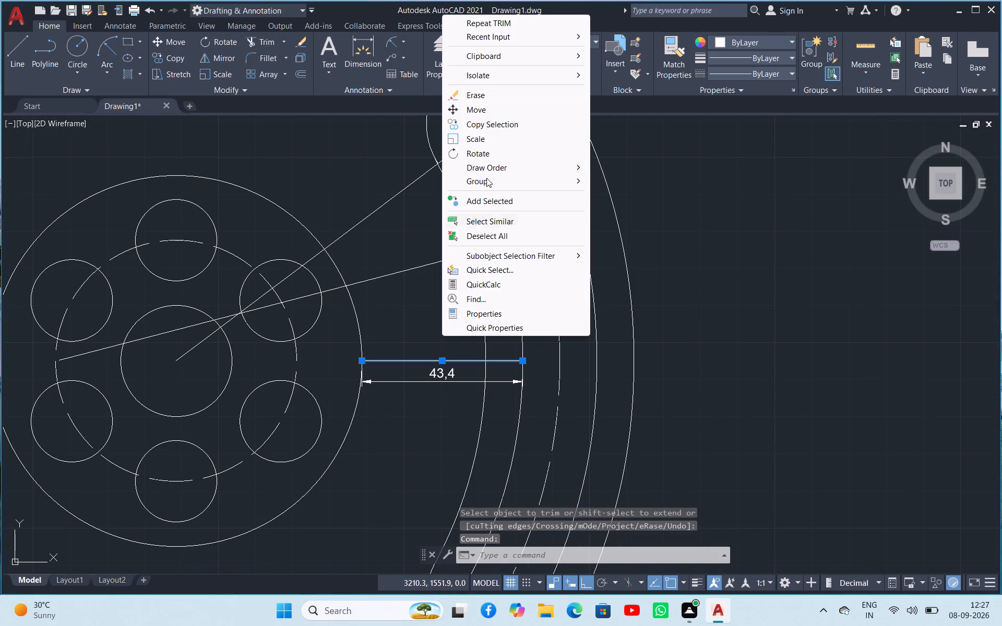
click(471, 124)
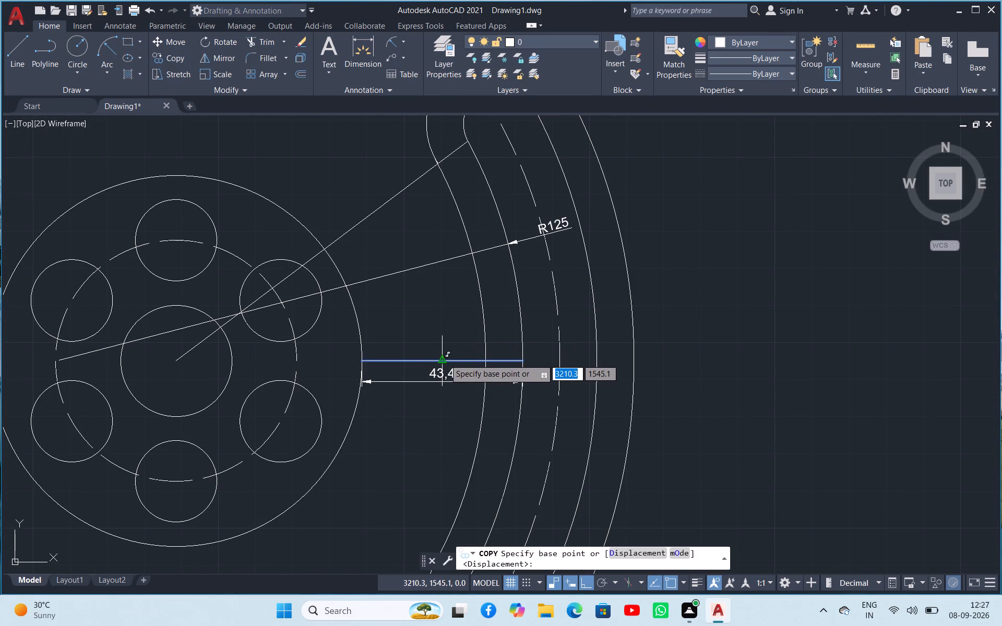
click(445, 360)
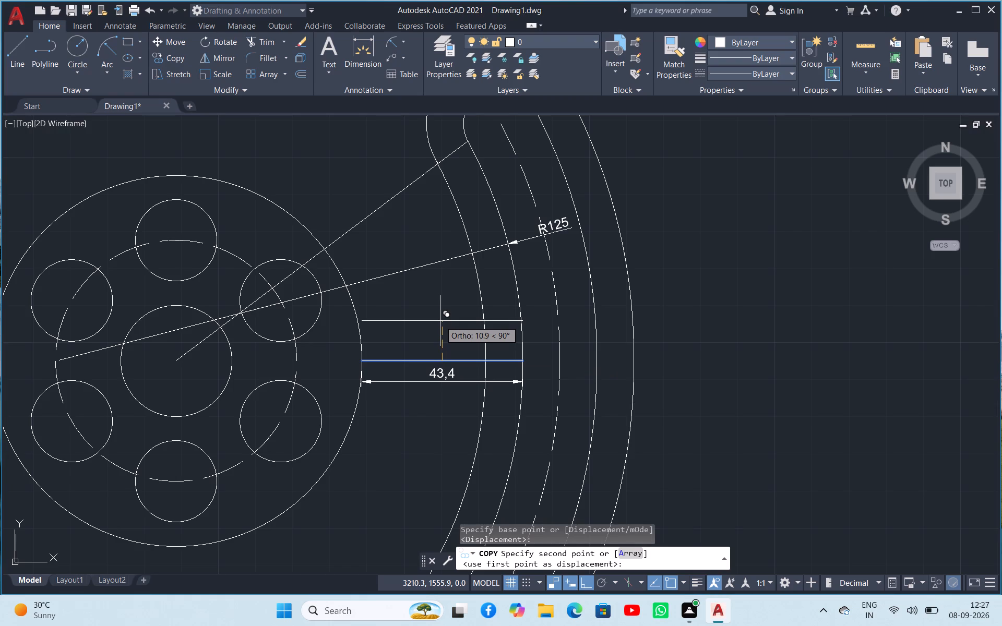
key(2)
key(0)
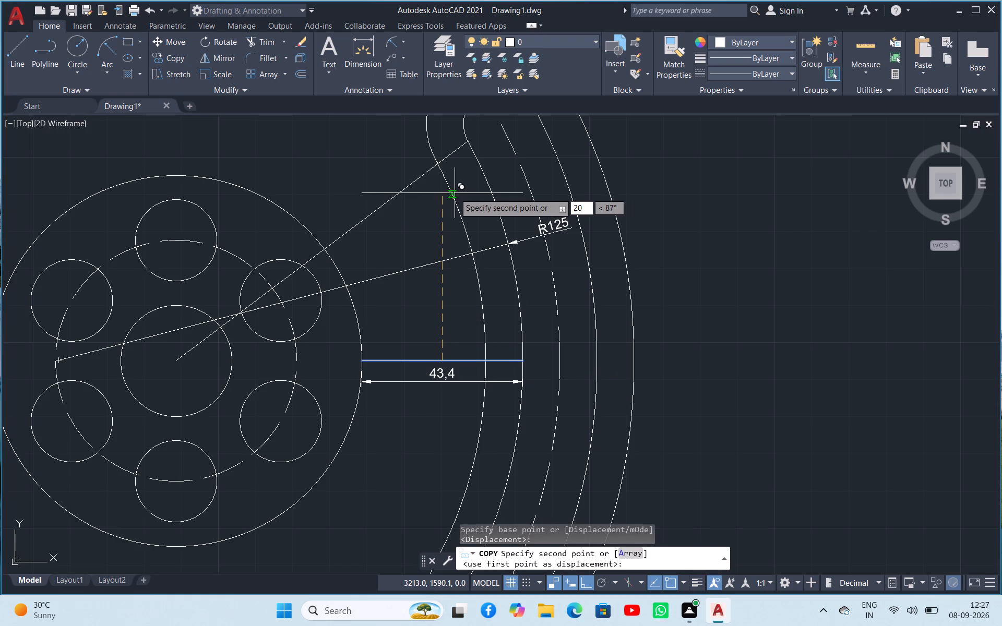
key(Return)
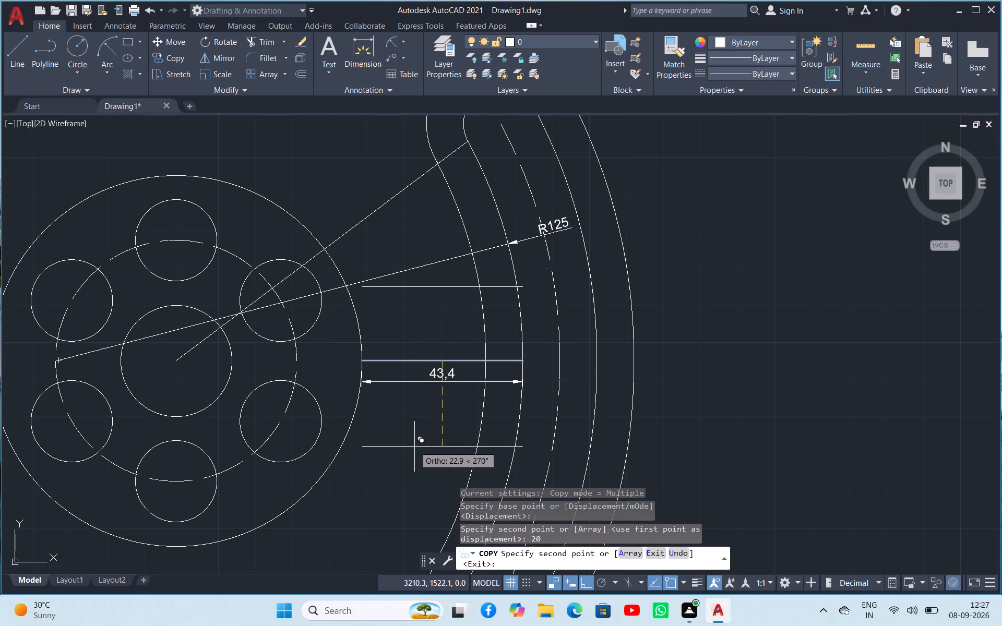
key(2)
key(0)
key(Return)
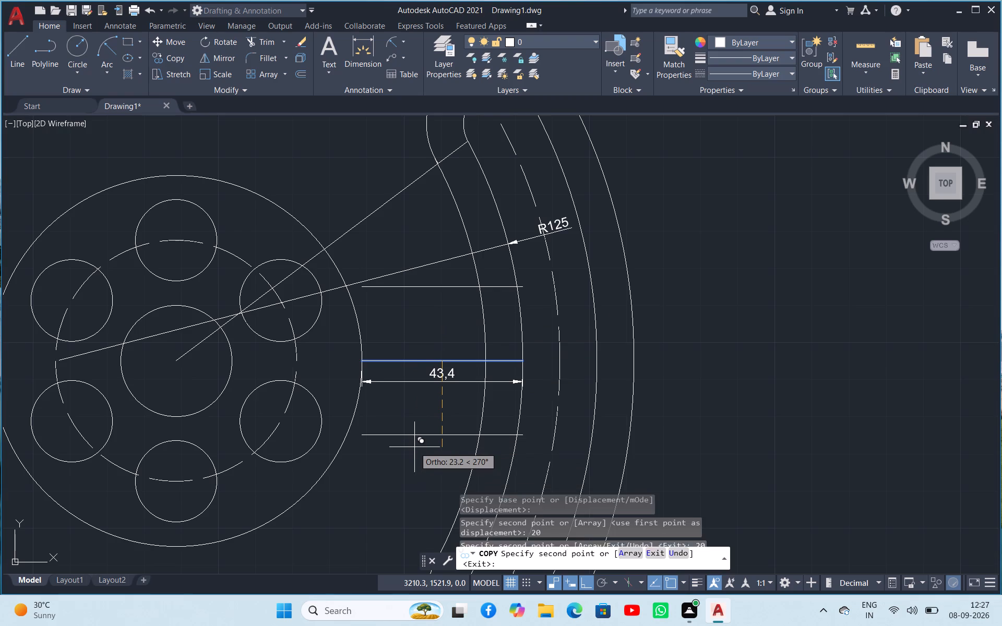
key(grave)
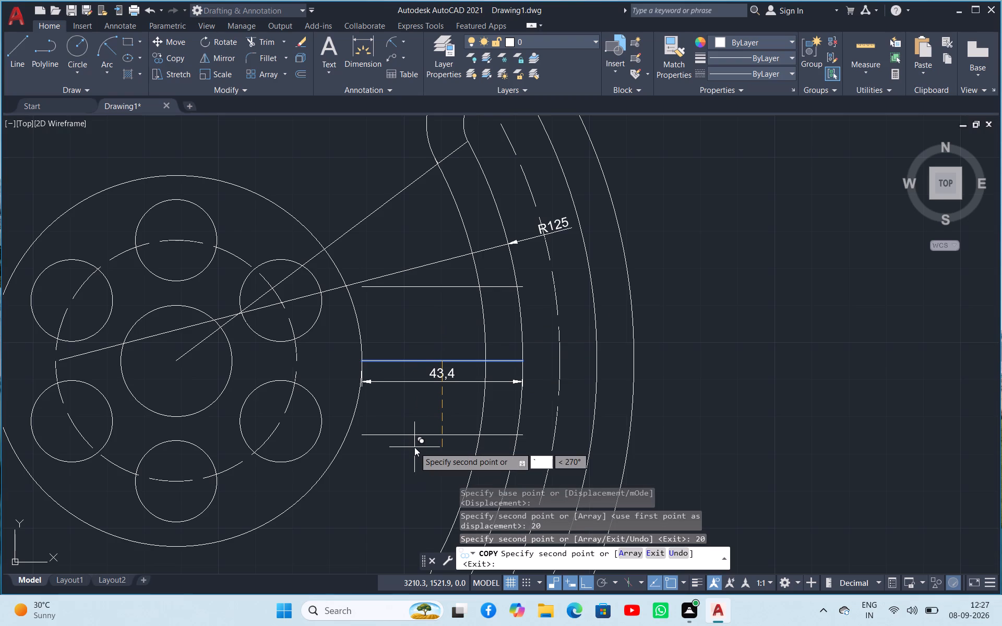
key(Escape)
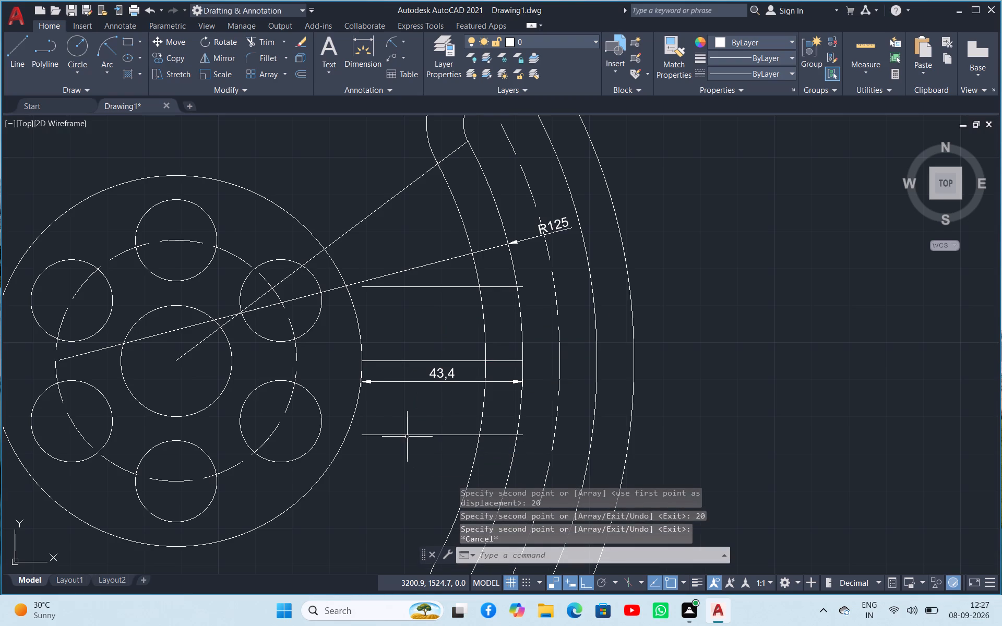
Lengthen the hub-side ends of the lower and upper copied lines so both cross the hub's outer circle.
click(406, 434)
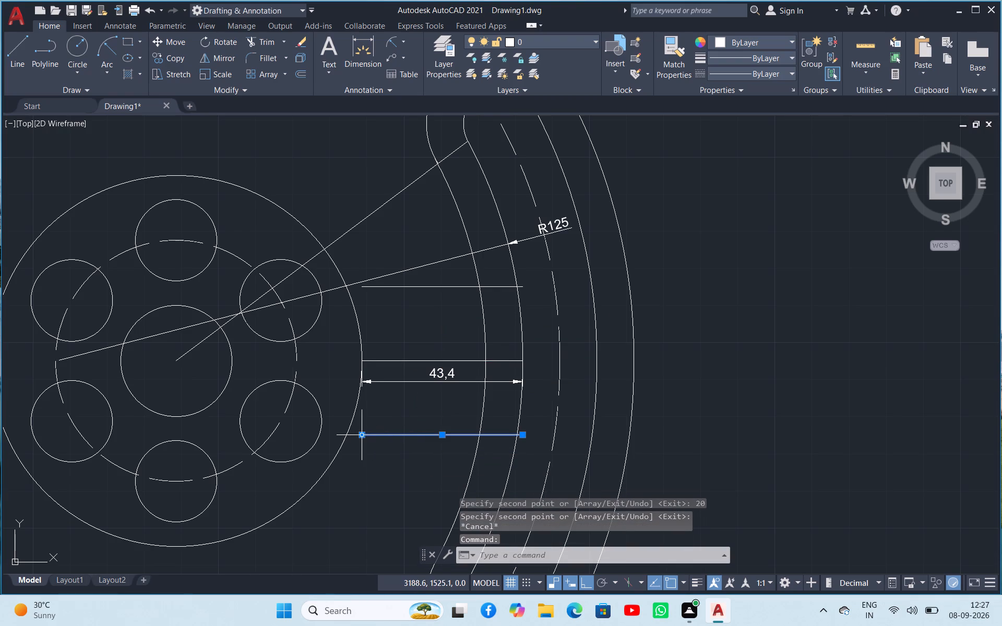
click(392, 467)
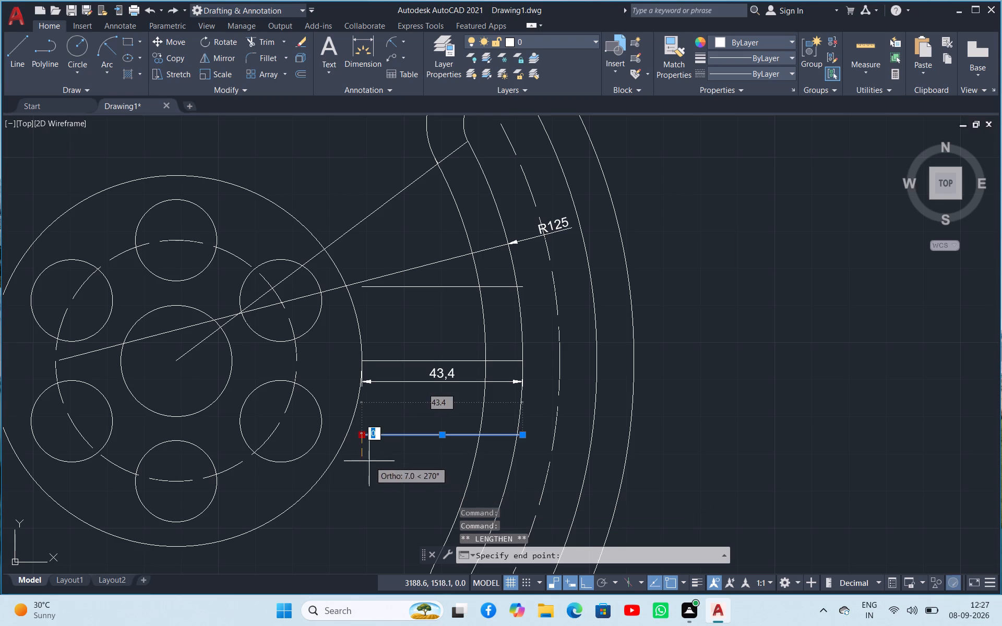
click(333, 450)
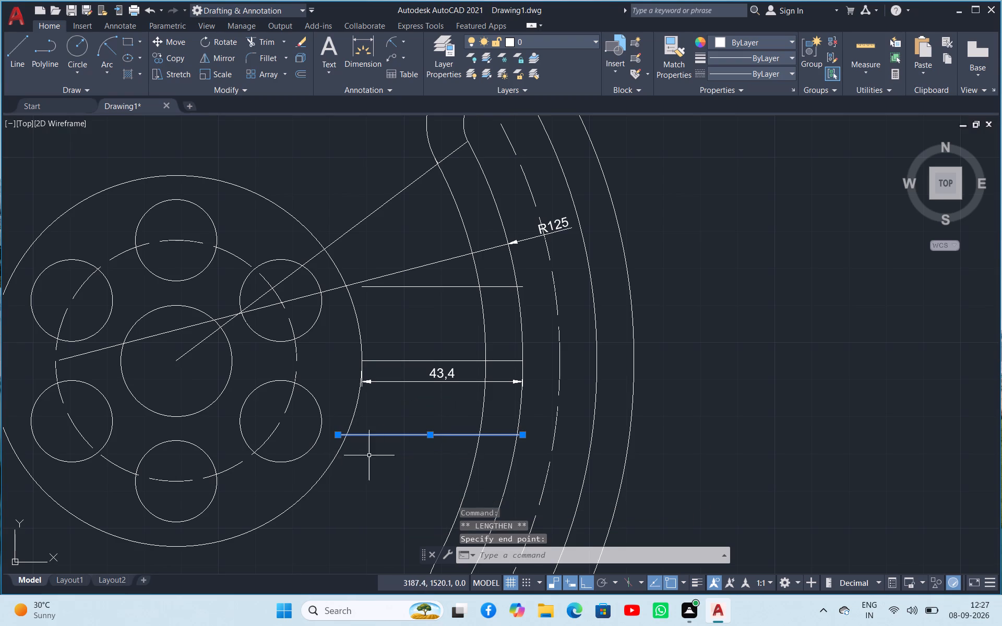
click(383, 286)
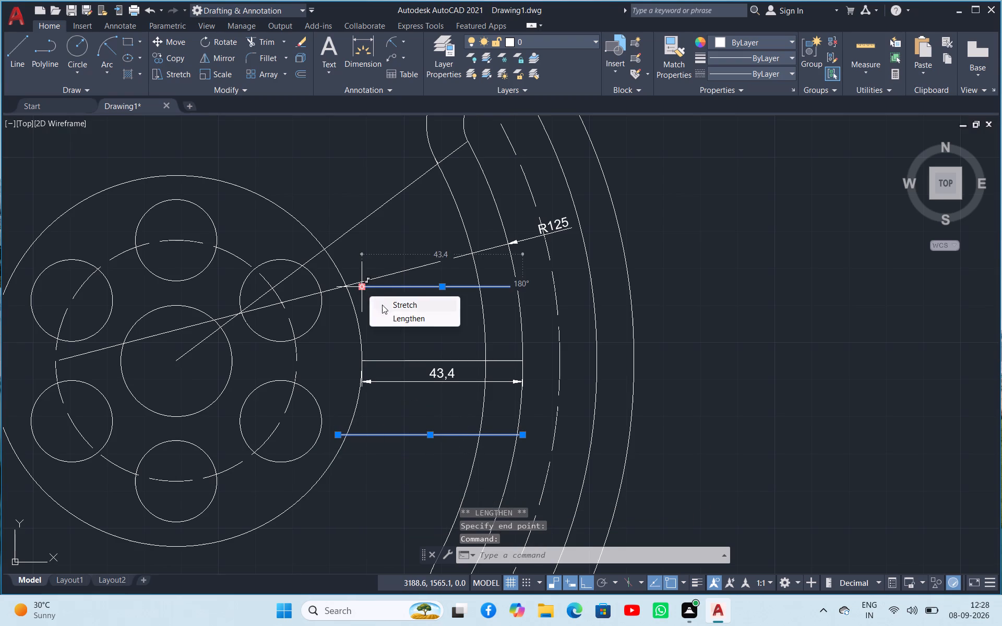
click(391, 319)
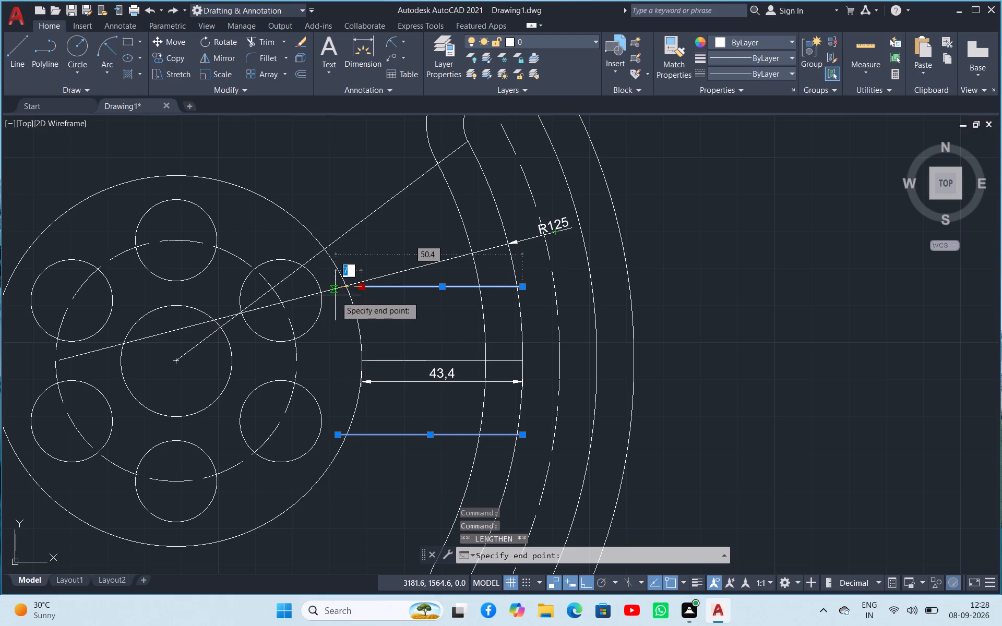
click(328, 287)
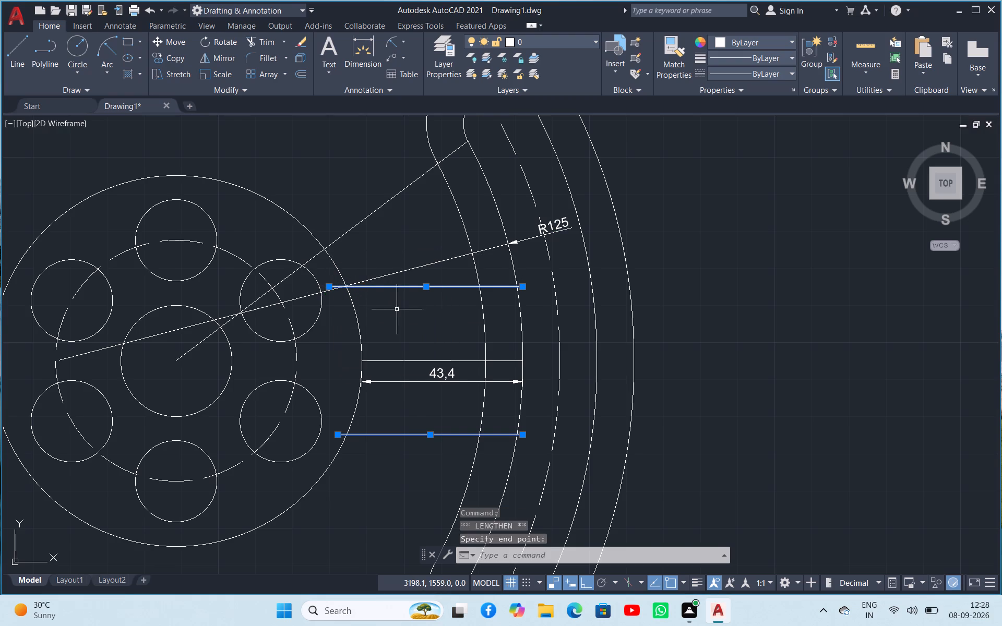
click(397, 309)
click(401, 323)
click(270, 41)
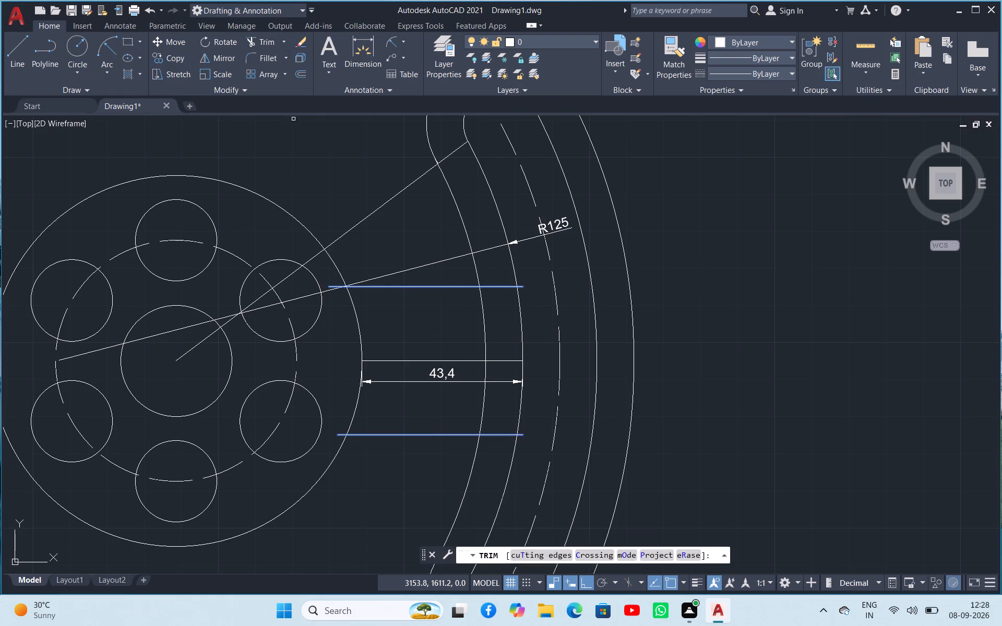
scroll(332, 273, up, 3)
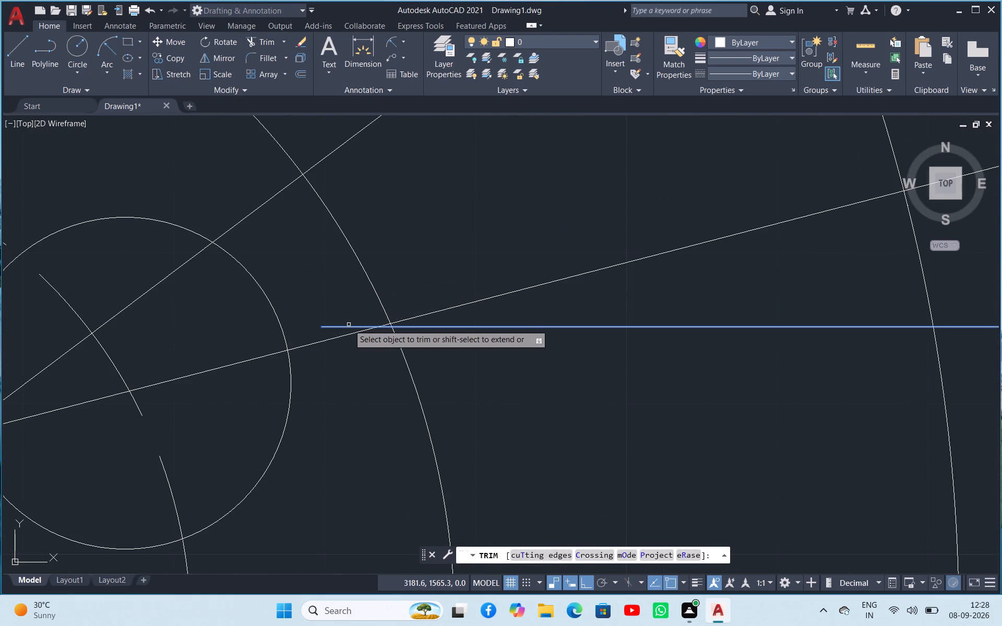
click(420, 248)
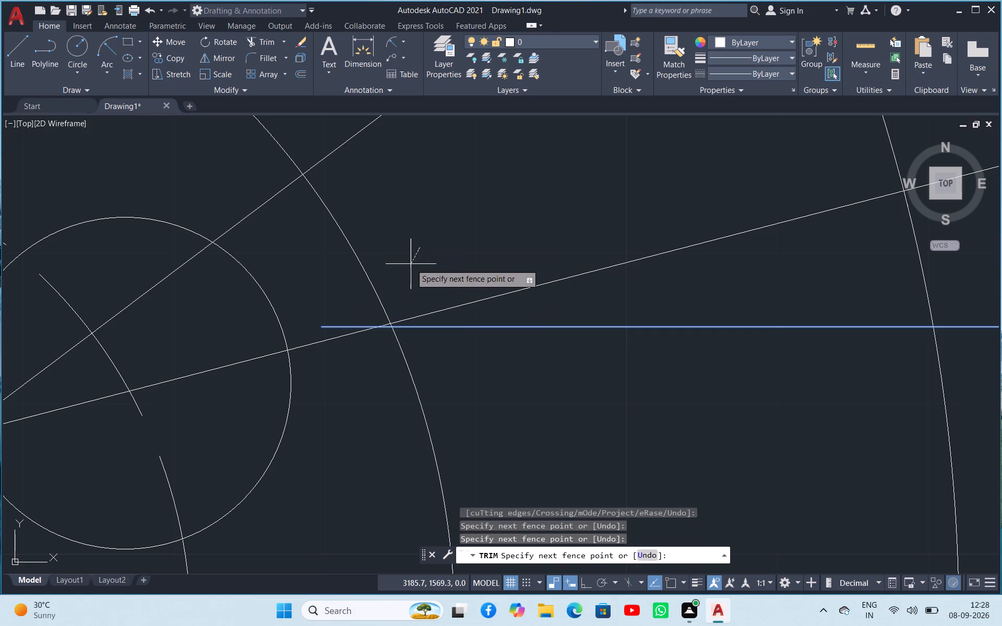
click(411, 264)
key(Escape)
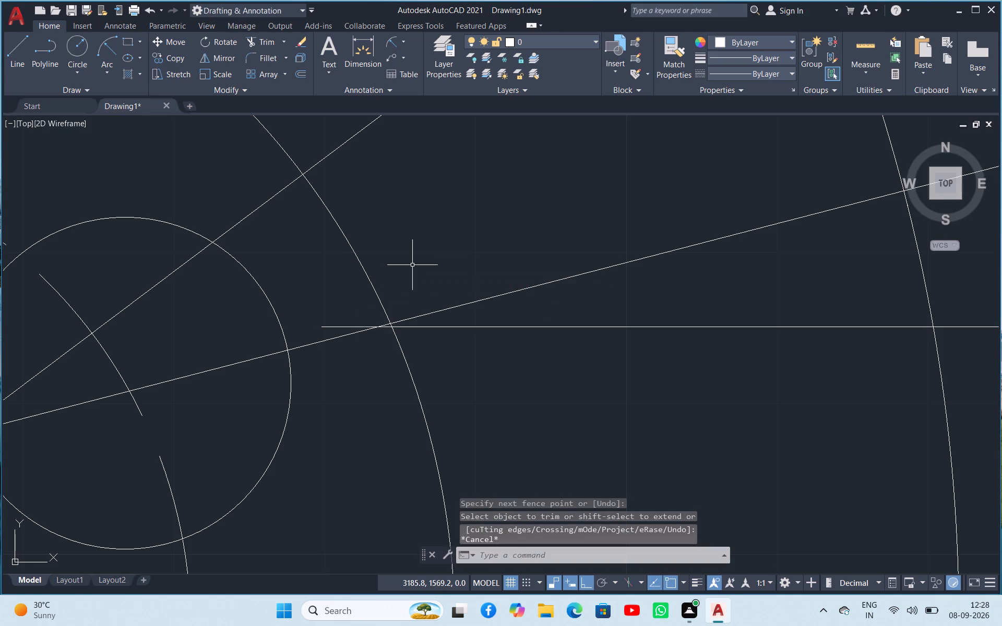
Trim the arm's upper line at both ends so it runs only from the hub's outer circle to the slot's outer outline.
click(266, 41)
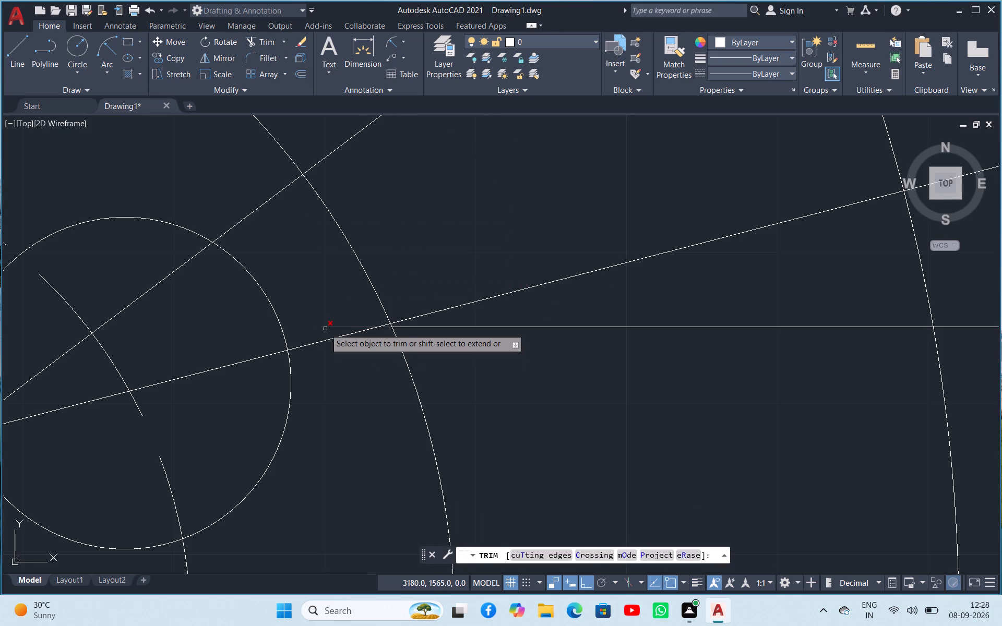
click(325, 329)
scroll(367, 351, down, 4)
scroll(367, 351, up, 4)
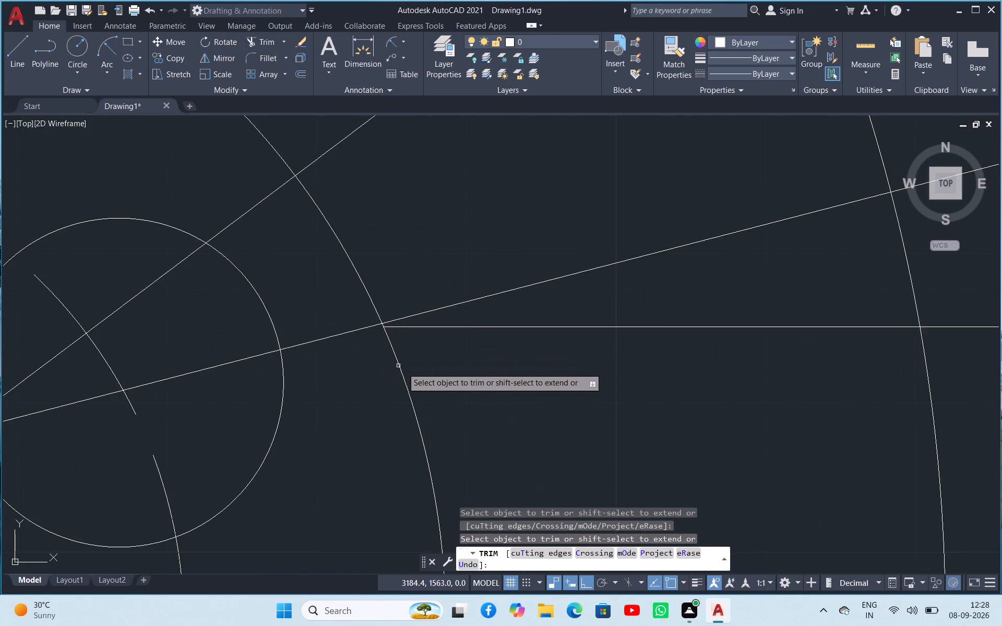
scroll(529, 374, down, 3)
scroll(671, 378, up, 2)
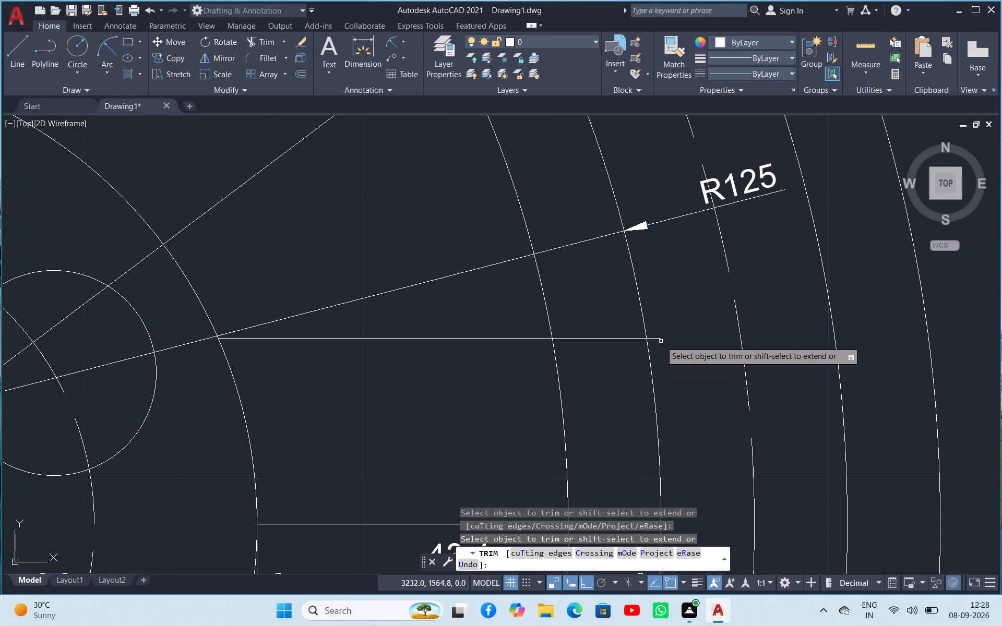
click(658, 338)
click(632, 340)
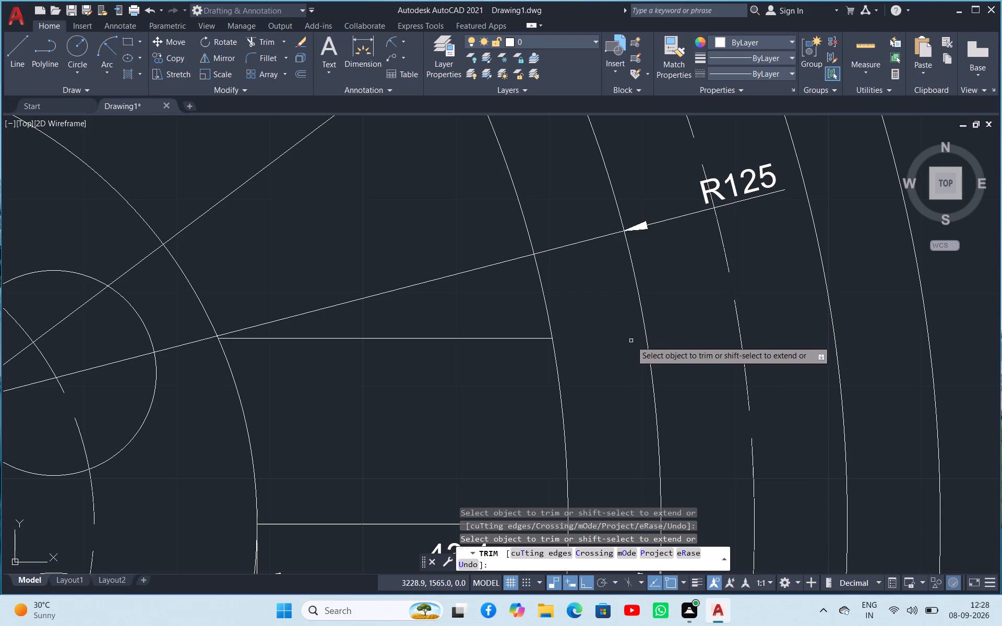
Trim the arm's lower line at both ends so it runs only from the hub's outer circle to the slot's outer outline.
scroll(600, 360, down, 2)
scroll(600, 360, up, 3)
scroll(600, 360, down, 6)
scroll(611, 405, up, 3)
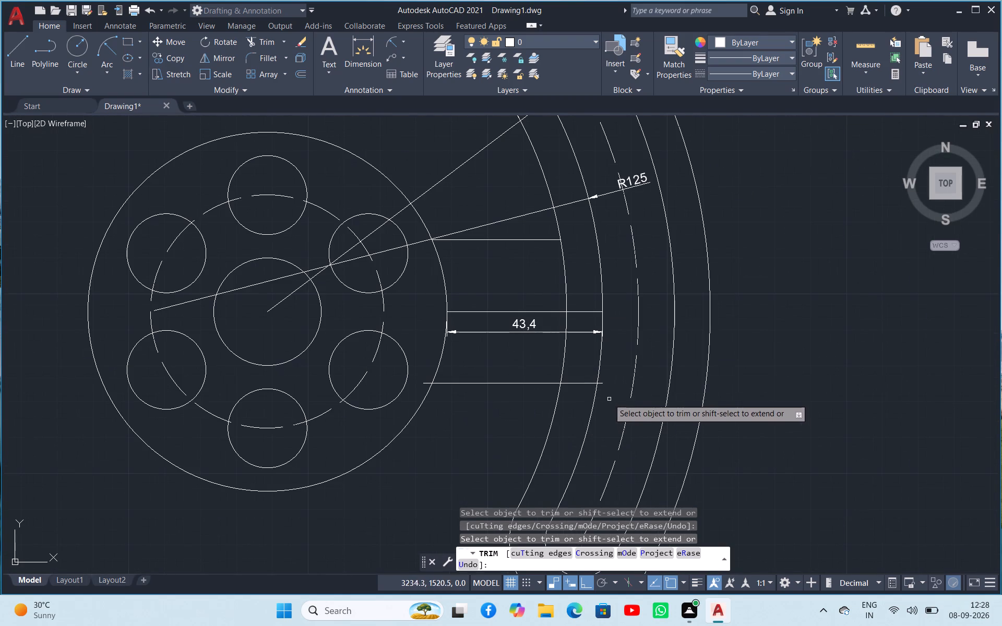
click(602, 385)
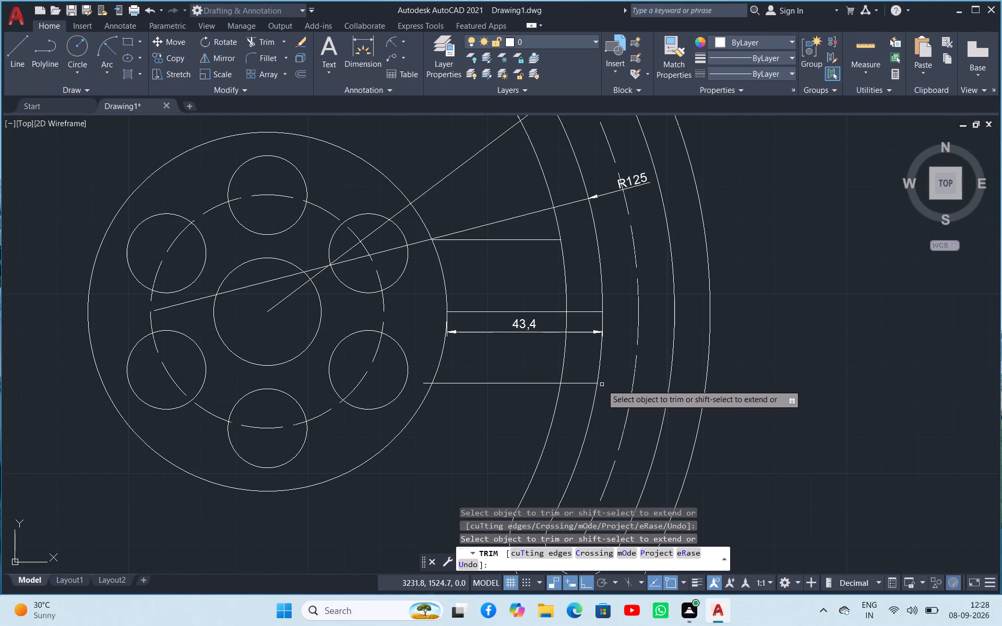
click(592, 383)
click(425, 384)
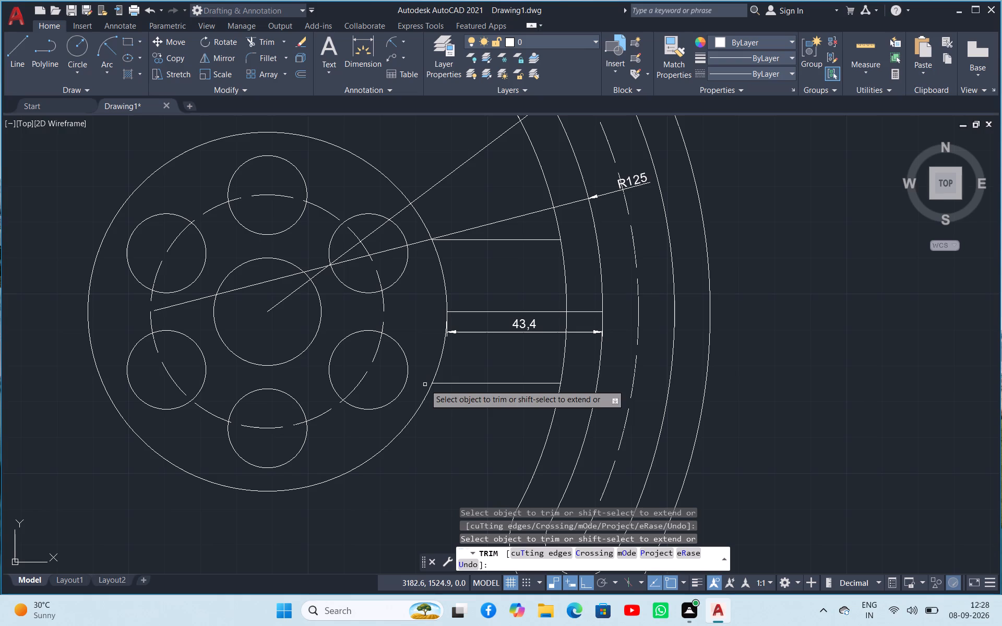
right_click(474, 360)
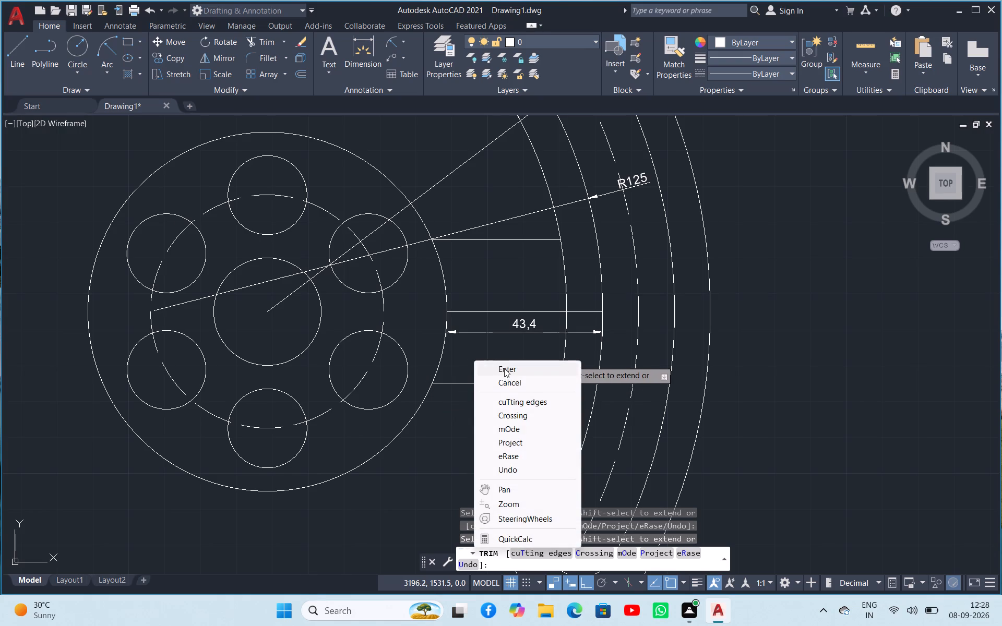
click(504, 368)
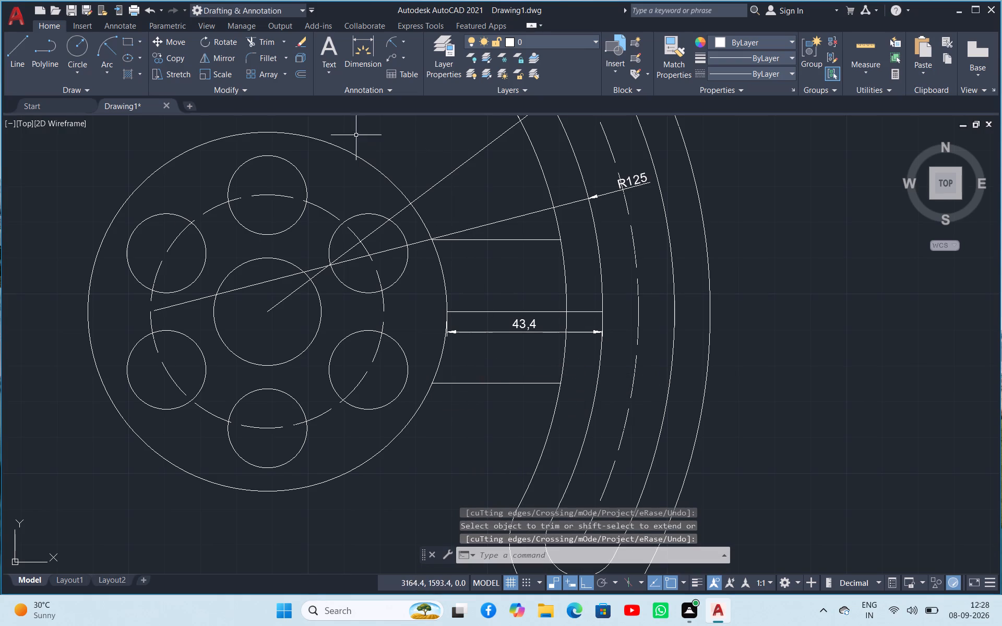
Fillet the upper and lower arm lines to the hub's outer circle with radius 5, using the Multiple option.
click(252, 57)
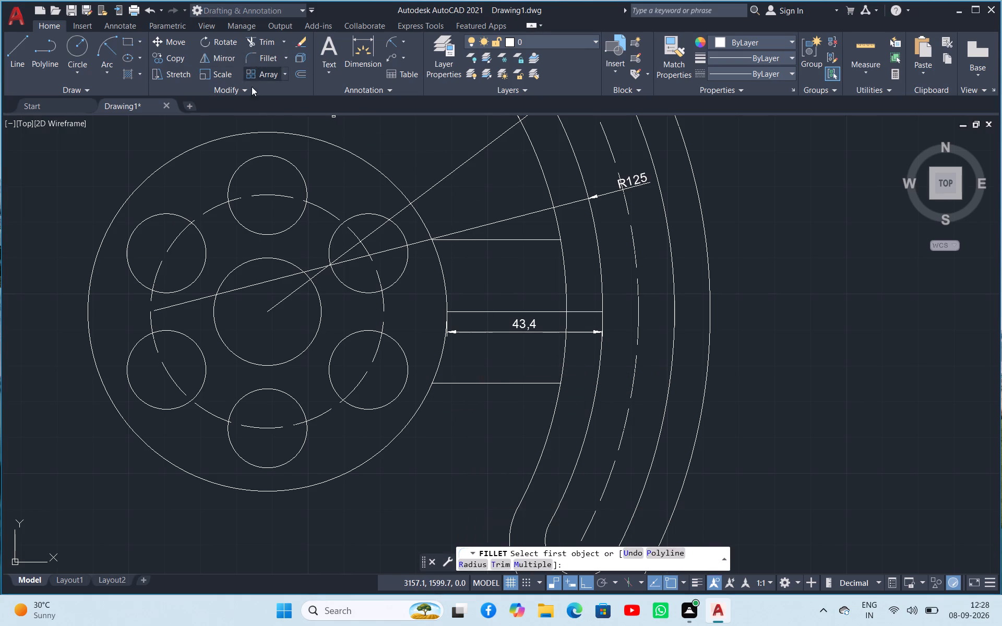
click(466, 561)
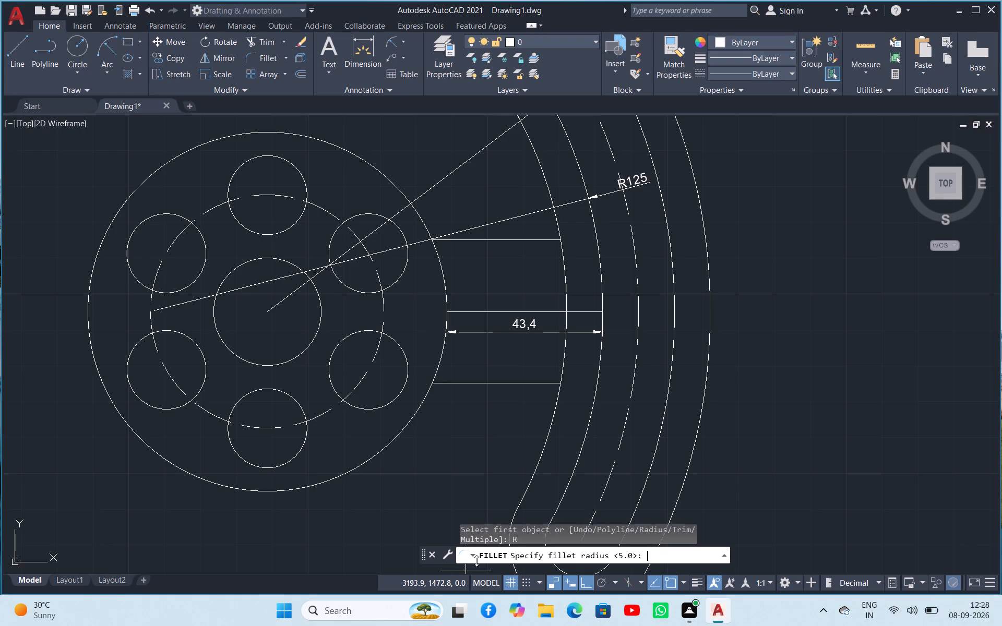
key(Return)
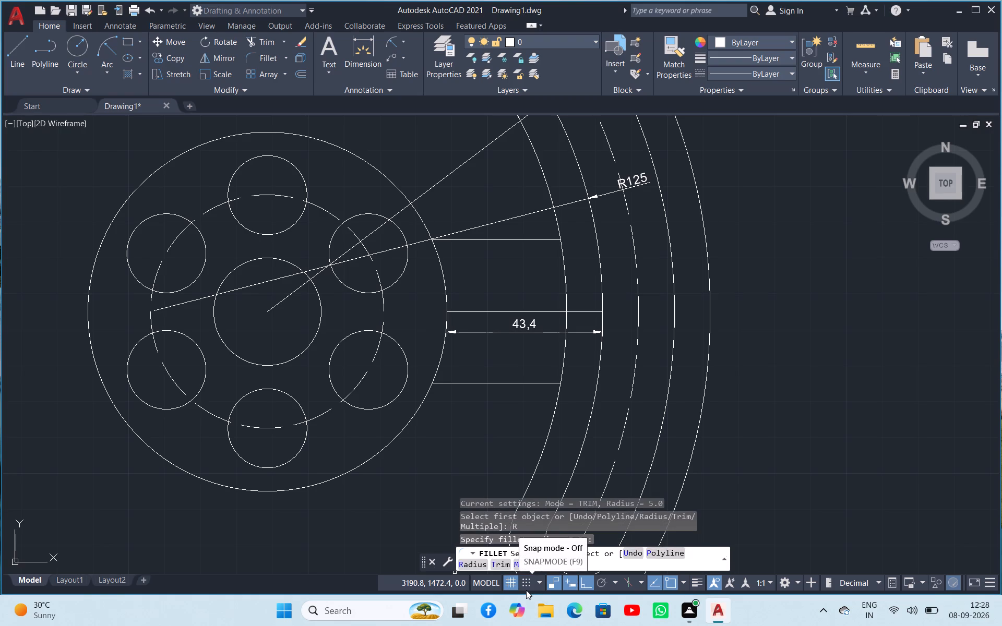
key(m)
key(space)
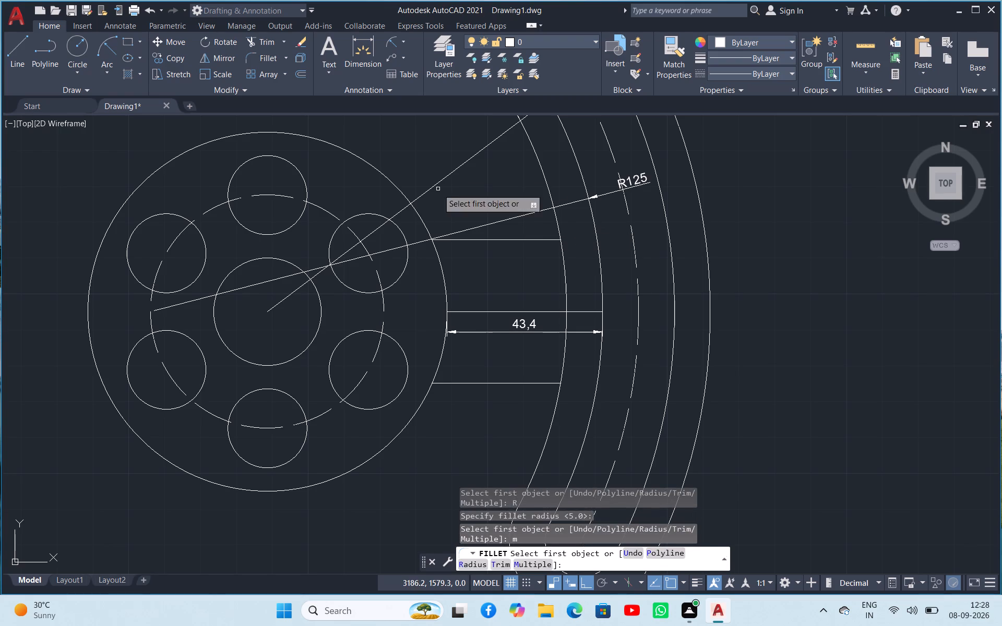
click(446, 239)
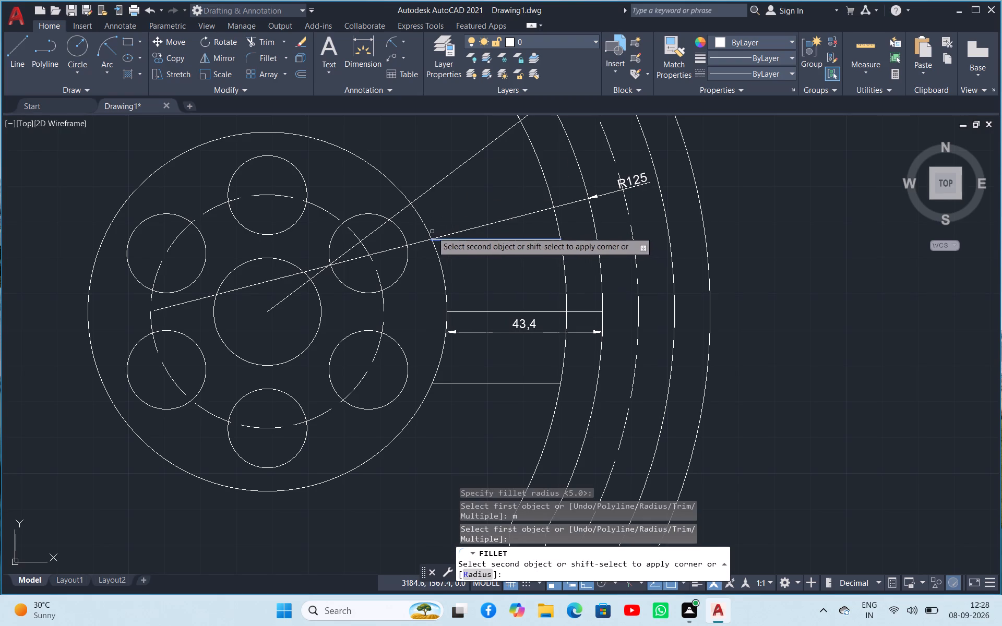
click(429, 231)
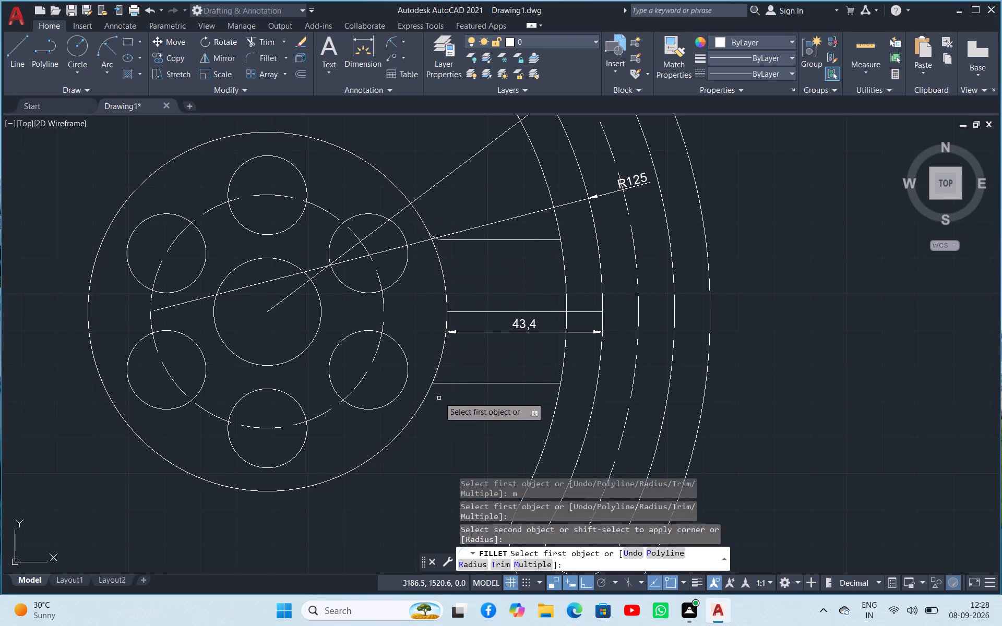
click(447, 383)
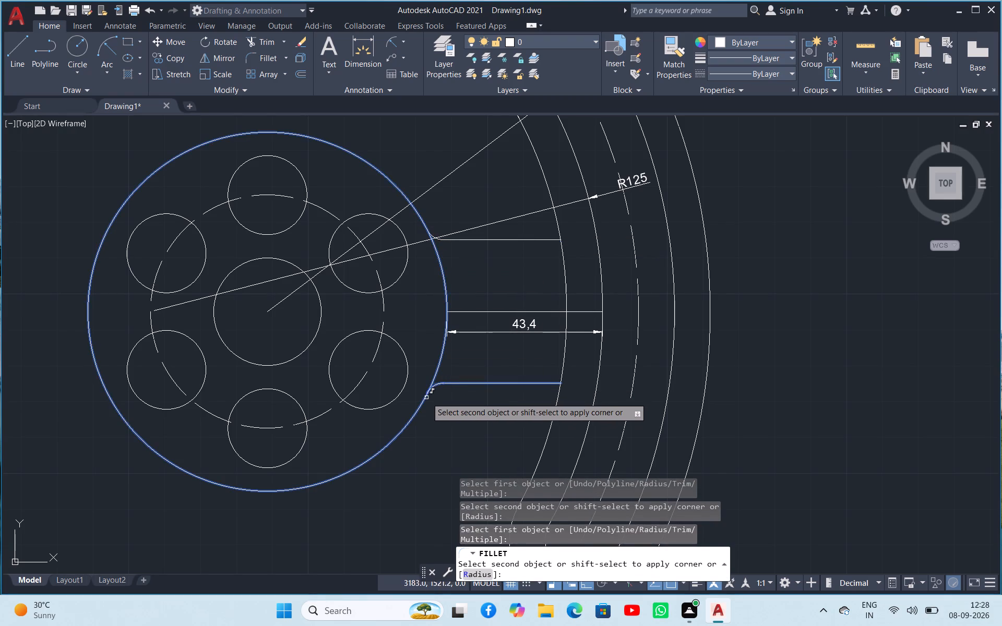
click(426, 398)
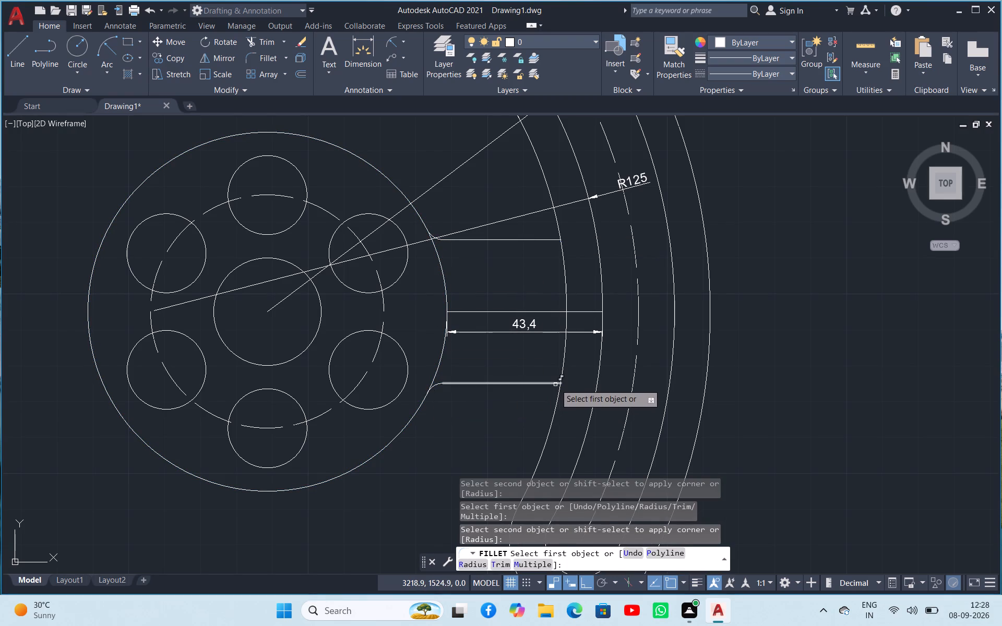
Fillet the lower and upper arm lines to the slot's outer outline with the same radius 5, and finish the fillets.
click(555, 384)
click(557, 396)
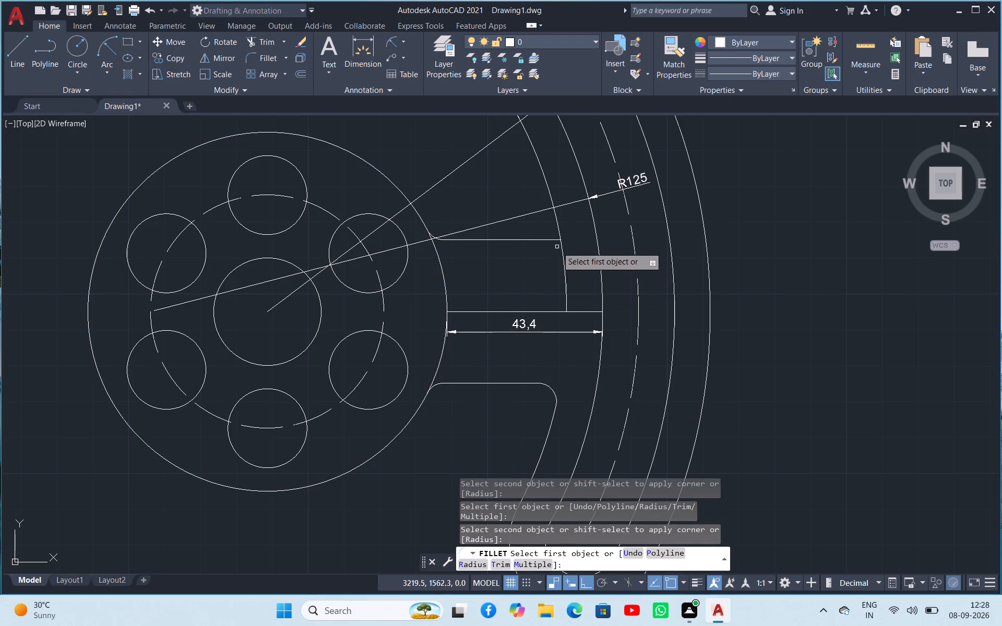
click(555, 240)
click(557, 227)
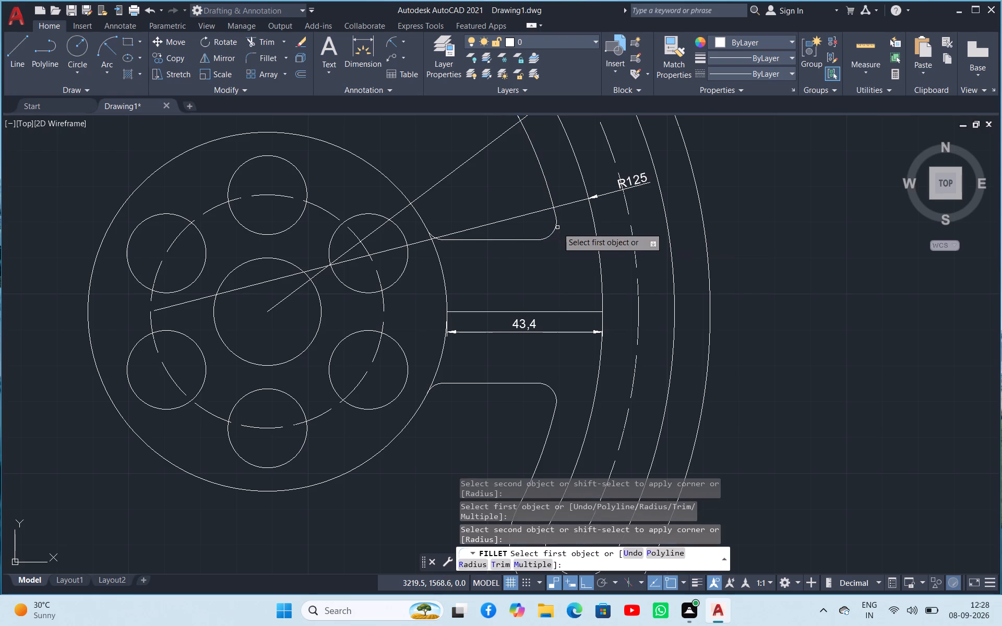
scroll(699, 257, up, 2)
scroll(702, 258, down, 4)
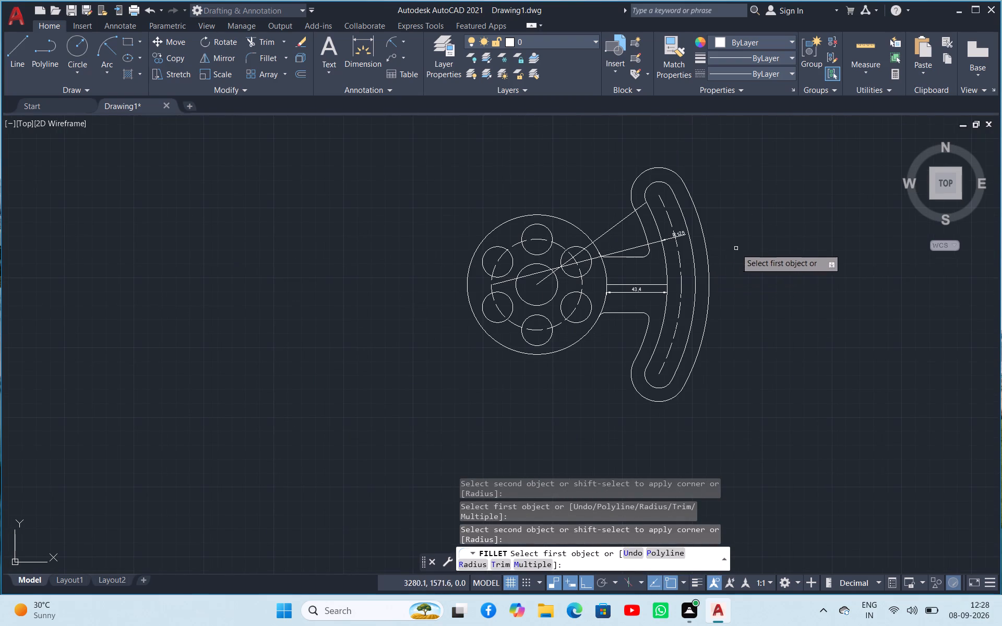
middle_drag(754, 259, 592, 300)
right_click(582, 255)
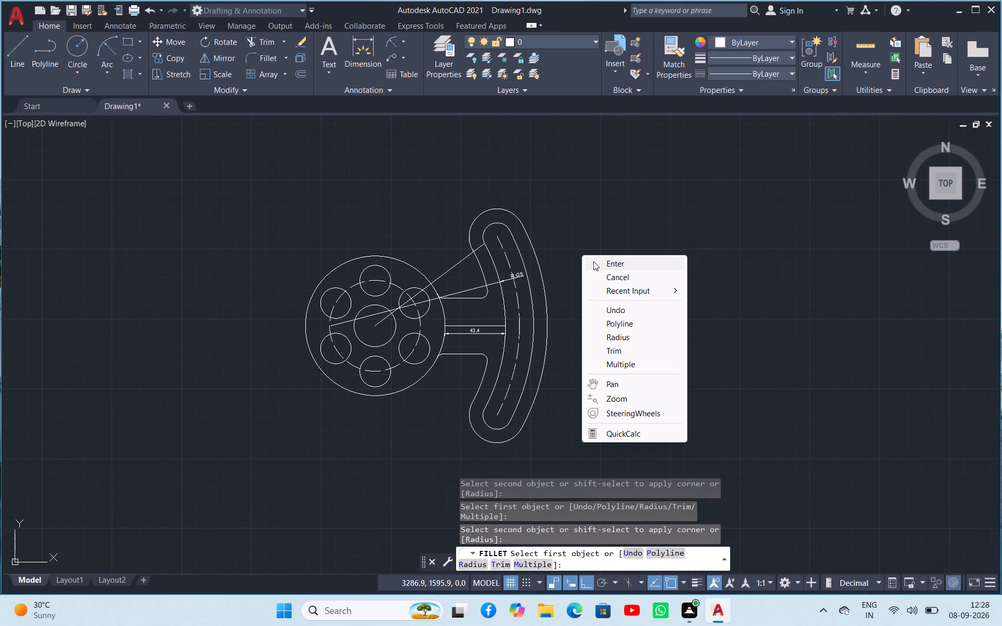
click(603, 263)
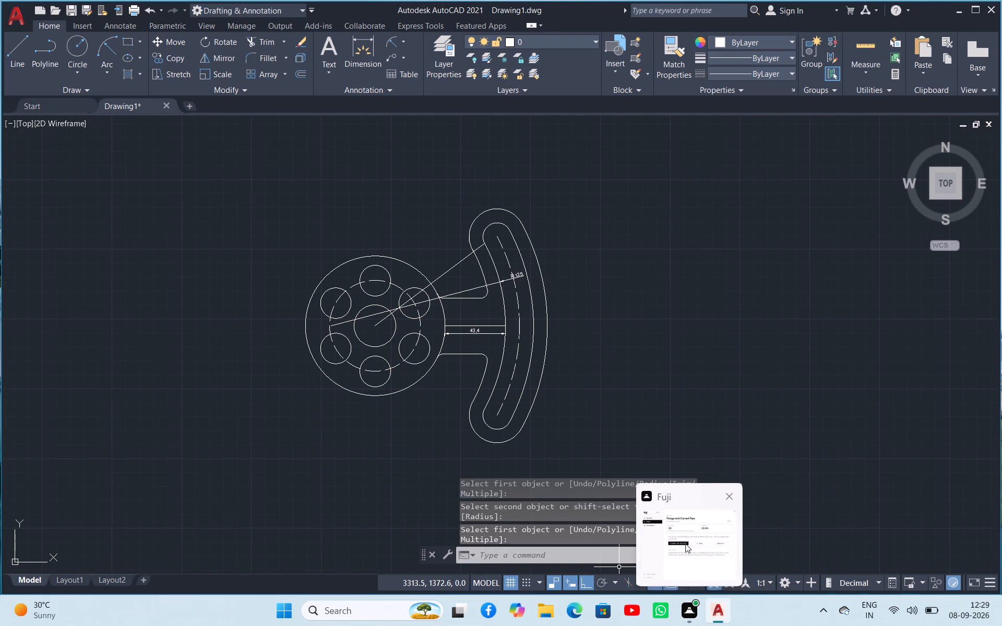
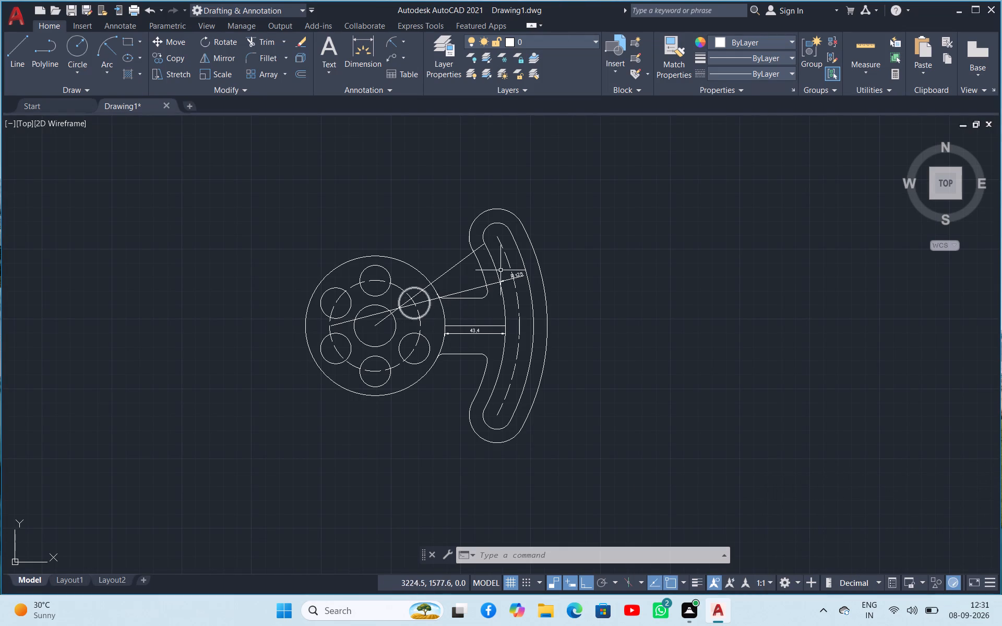
Delete the existing R125 radius dimension whose long leader crosses the hub.
scroll(482, 267, up, 1)
scroll(438, 306, down, 2)
scroll(446, 334, up, 4)
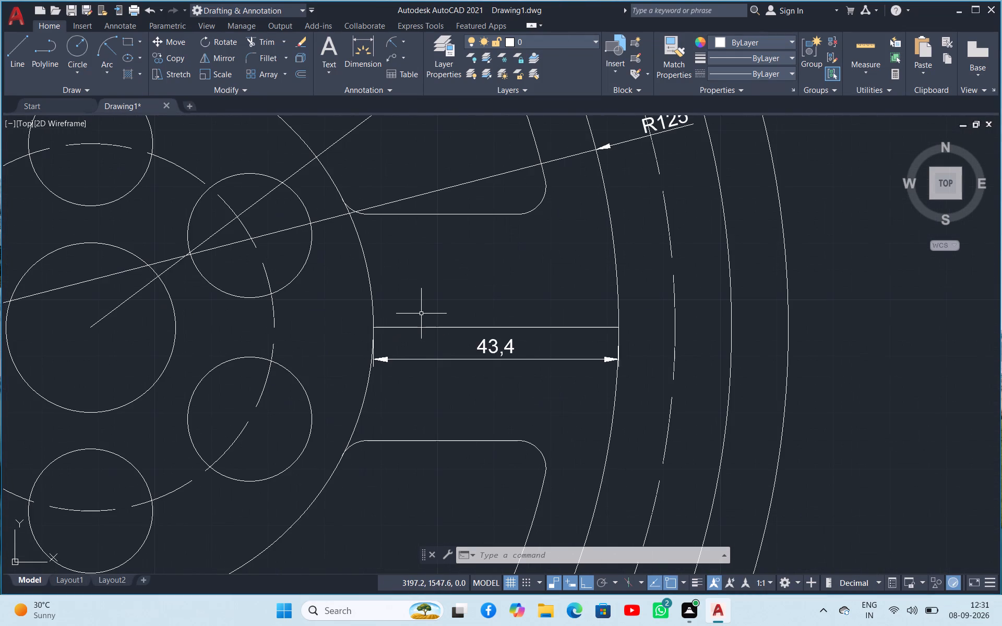
scroll(418, 283, down, 3)
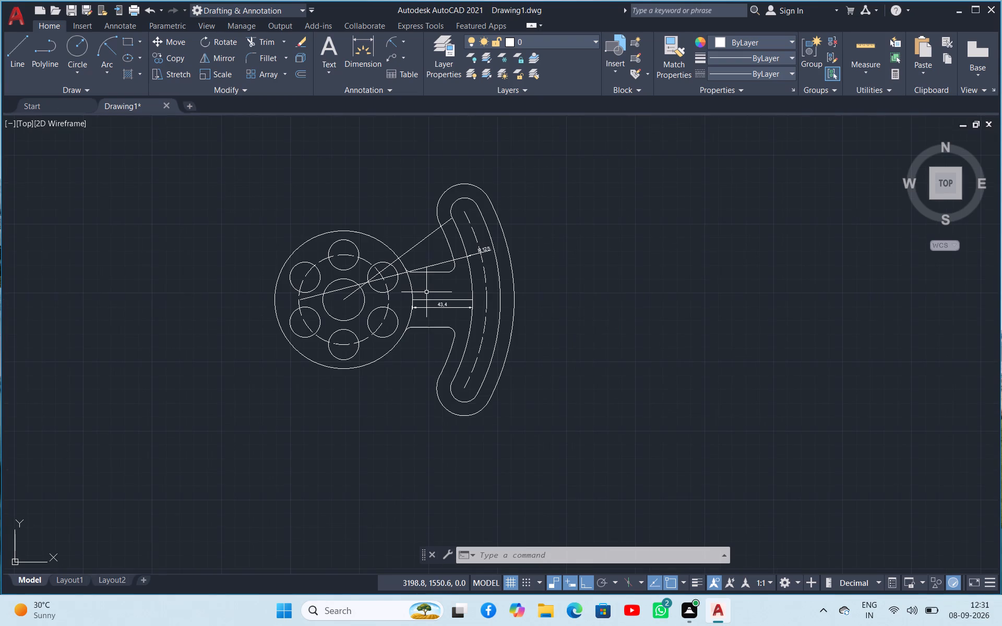
scroll(425, 293, up, 2)
scroll(423, 303, down, 1)
scroll(438, 312, up, 1)
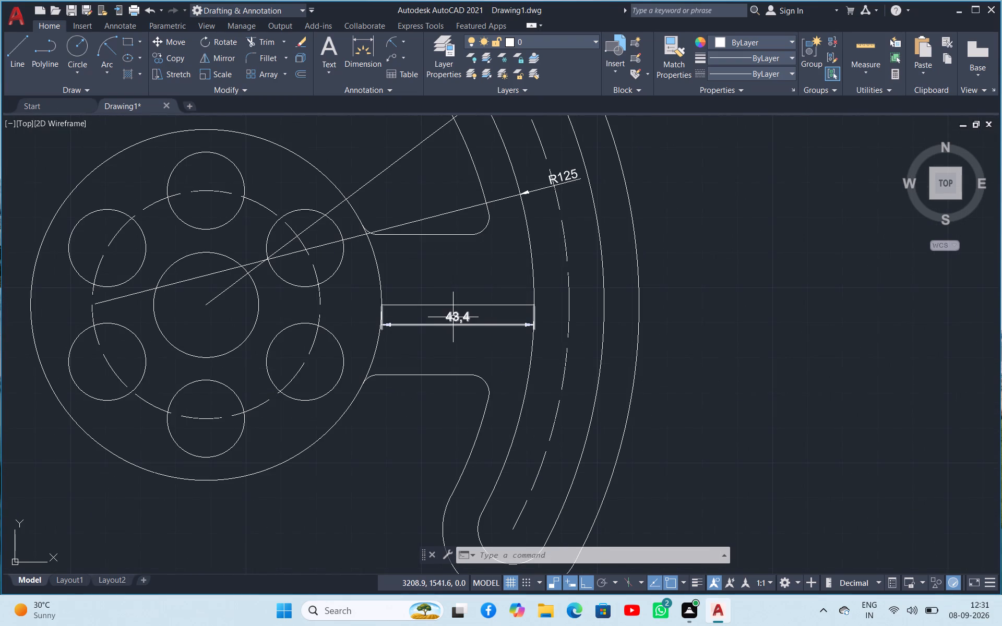
click(197, 278)
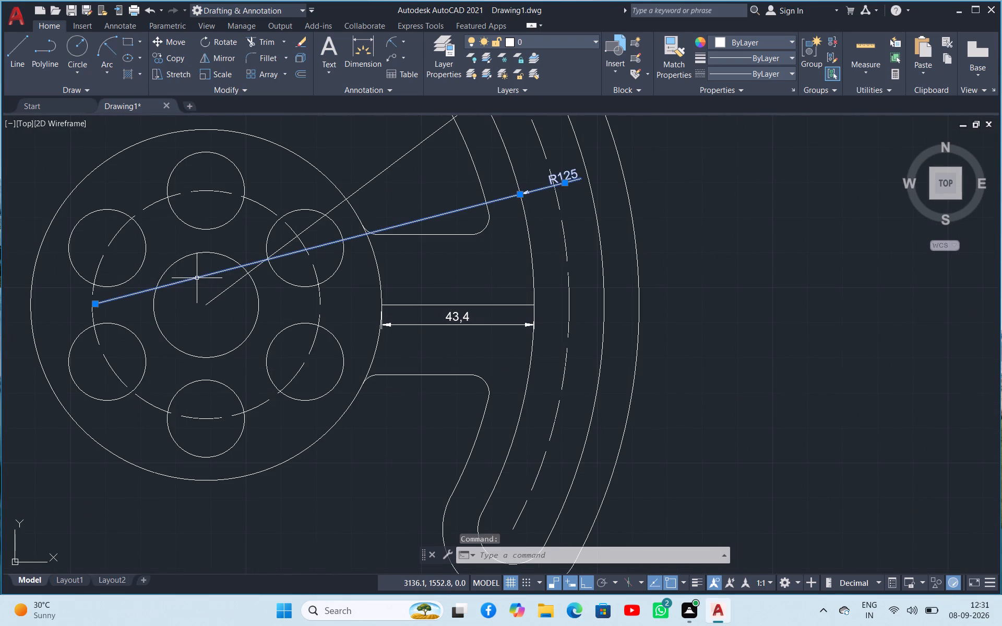
key(Delete)
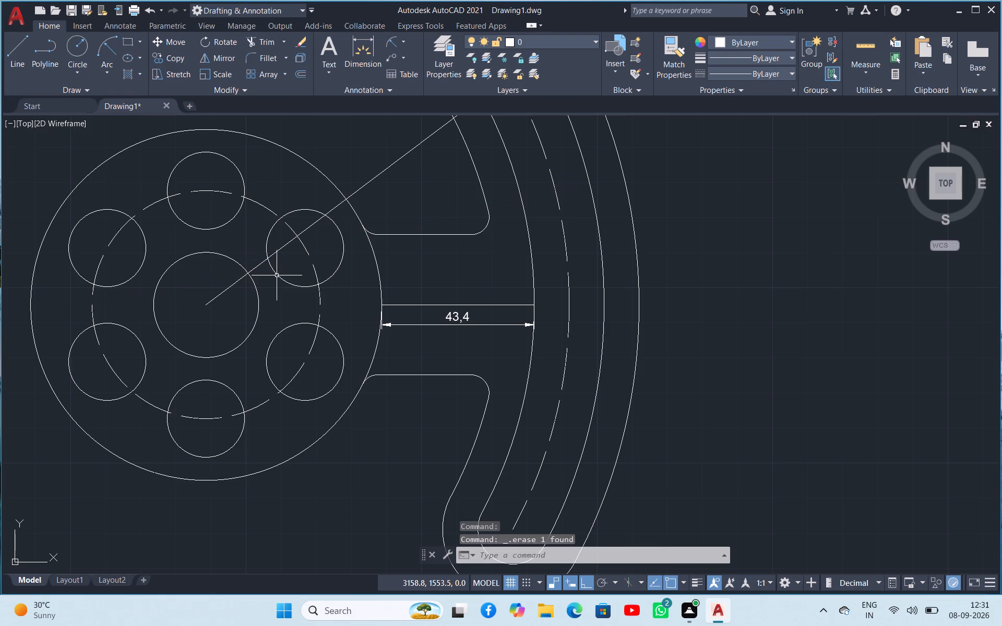
Add a radius dimension to the slot's inner arc, with its text above the arm between hub and slot.
click(398, 37)
click(528, 217)
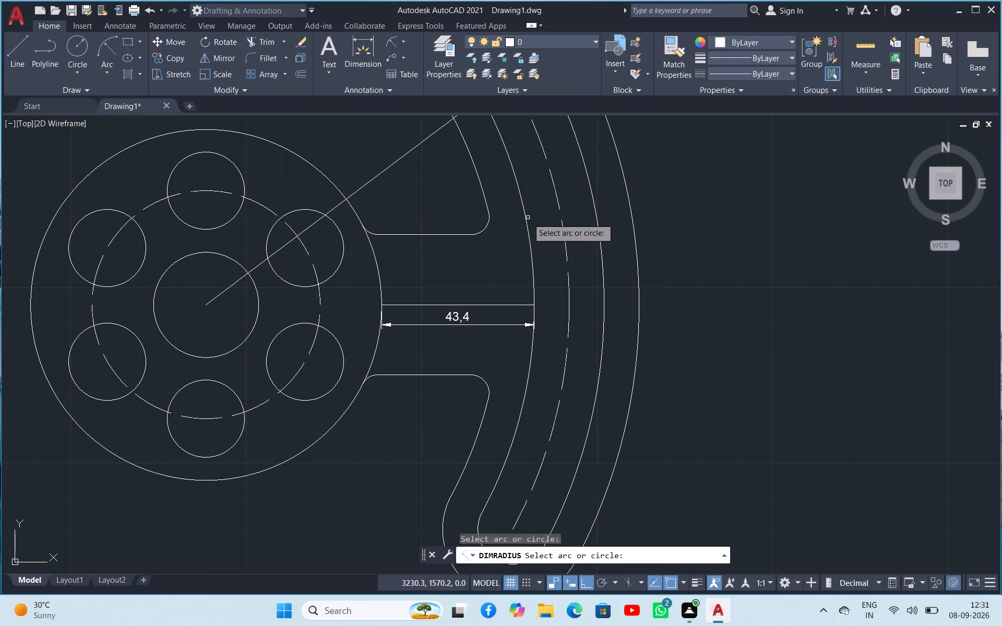
click(526, 223)
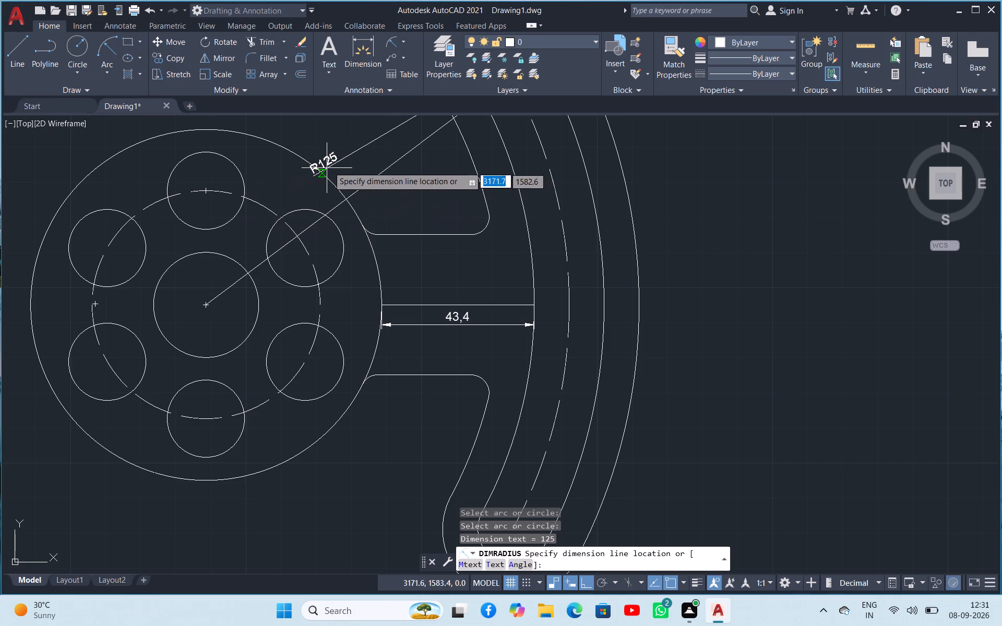
scroll(364, 143, down, 3)
scroll(364, 143, up, 3)
scroll(373, 149, down, 1)
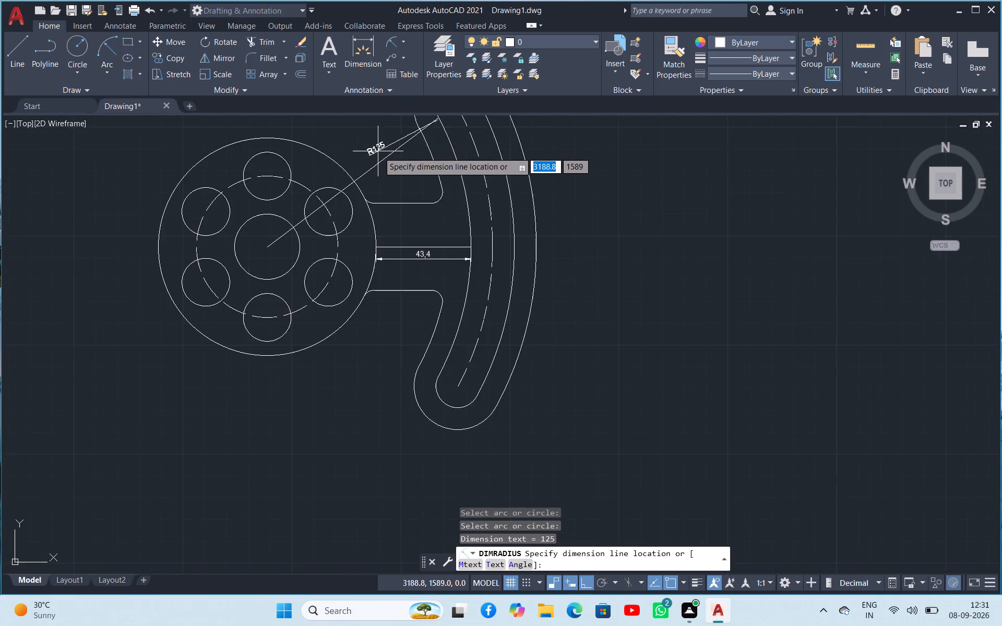
scroll(382, 153, down, 3)
scroll(382, 143, up, 2)
scroll(383, 142, down, 1)
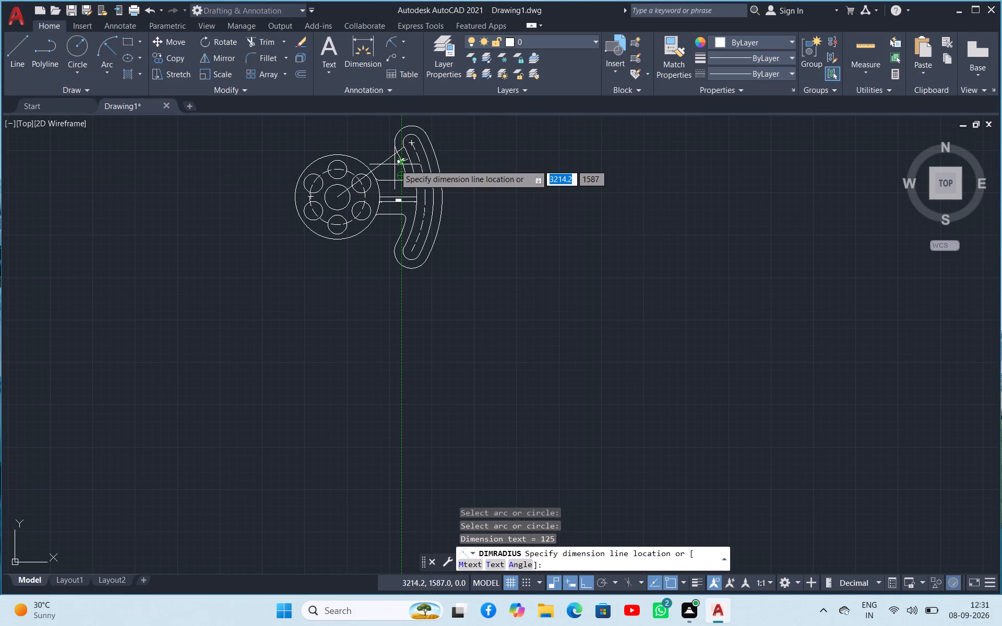
scroll(395, 164, up, 3)
click(390, 165)
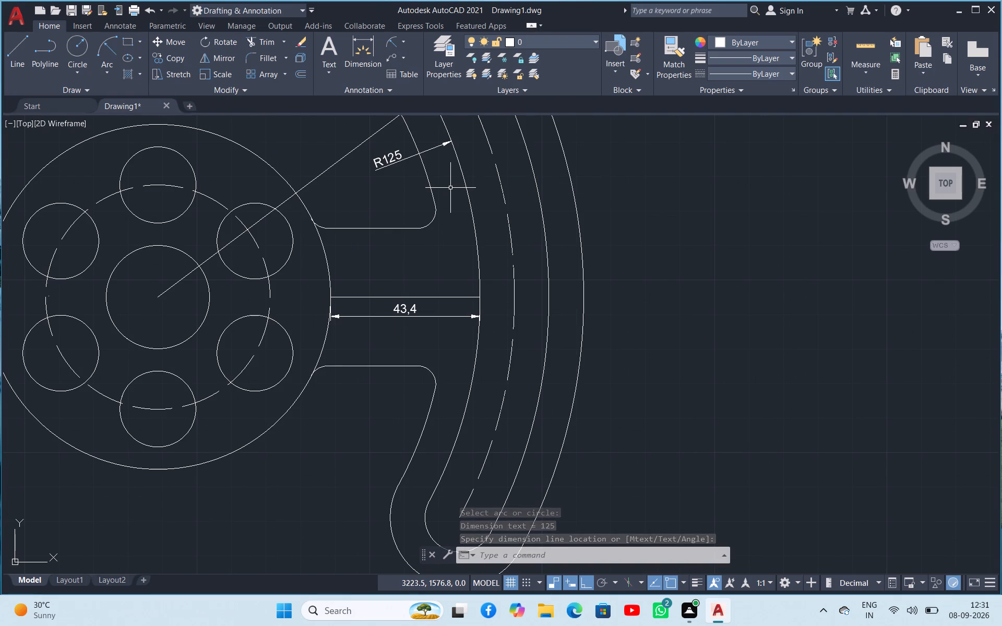
Add radius dimensions to the outer outline's hub-side arc and the slot's dashed centreline arc, with both texts above the arm.
key(space)
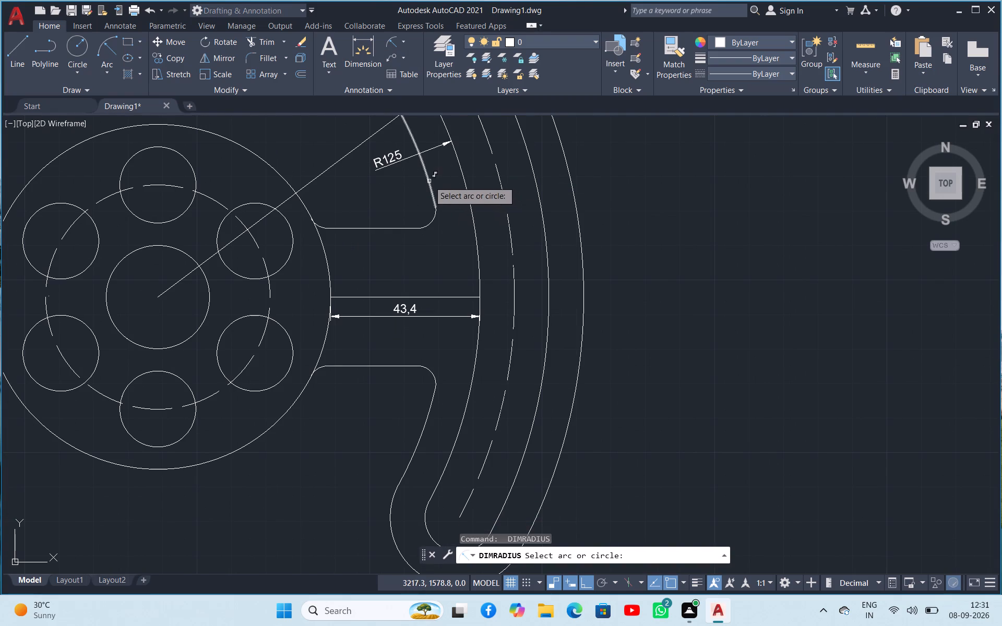
click(429, 181)
click(395, 190)
key(space)
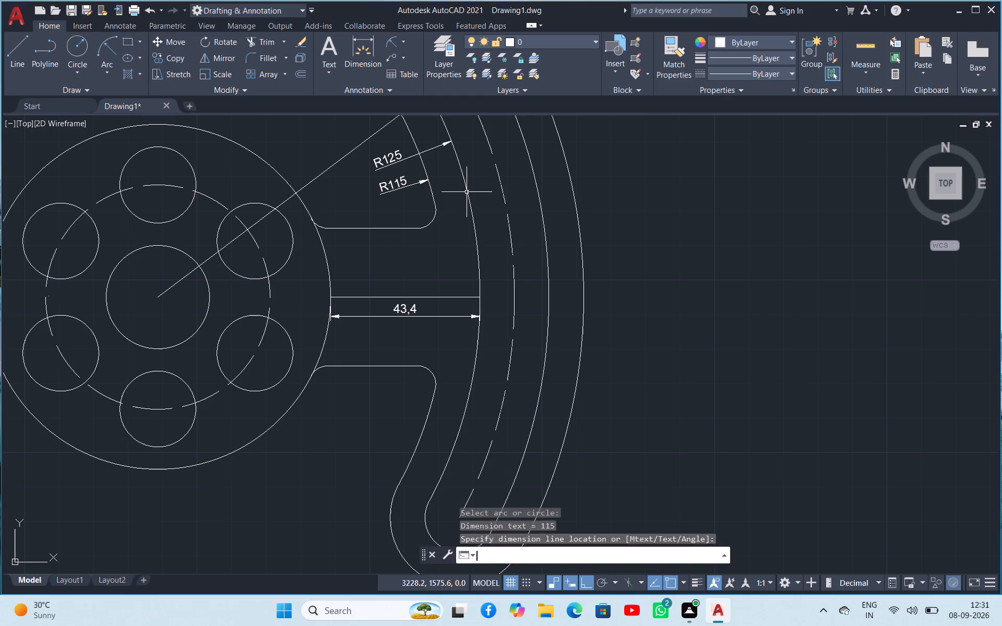
click(498, 174)
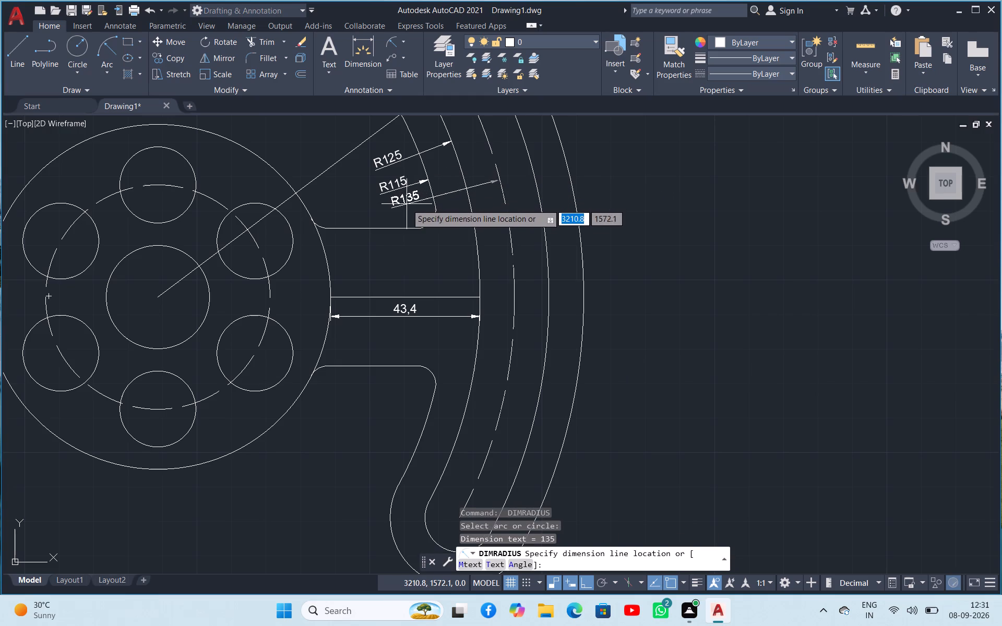
click(405, 210)
Add radius dimensions to the slot's far arc and the outer outline's far arc, with both texts below the arm.
key(space)
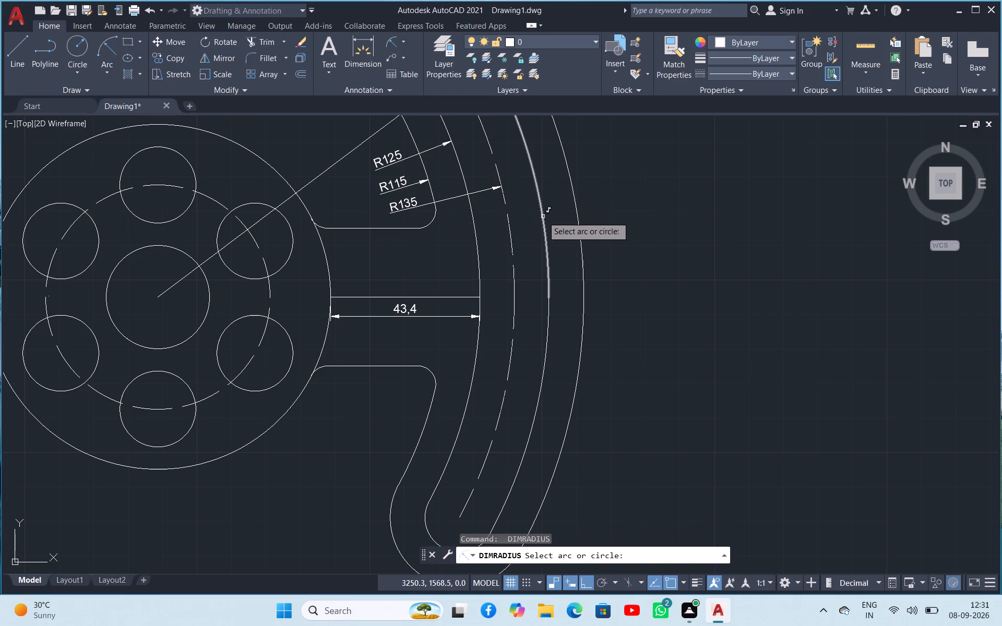
click(543, 216)
click(389, 410)
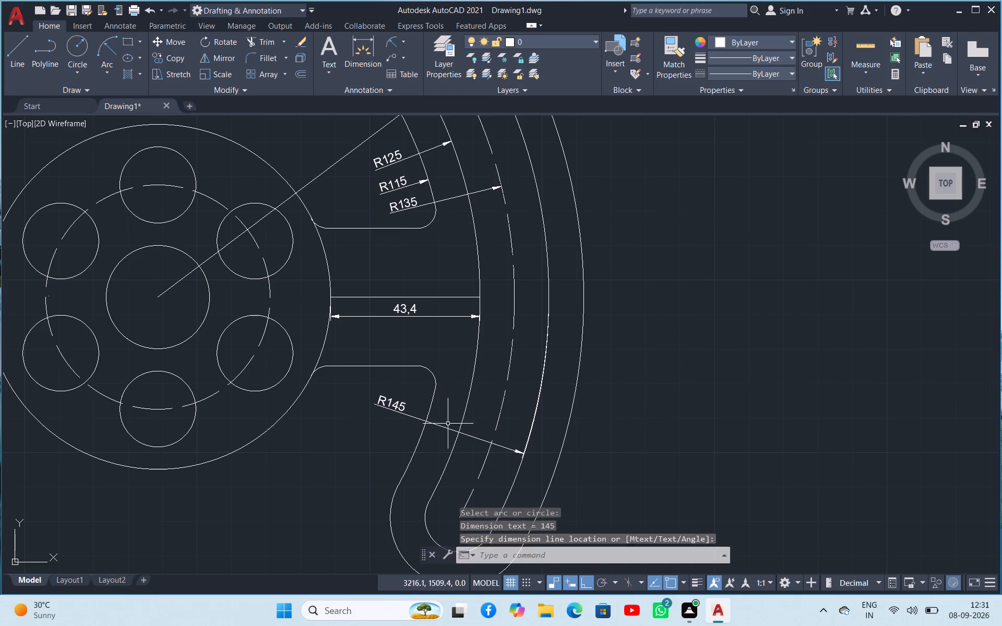
key(space)
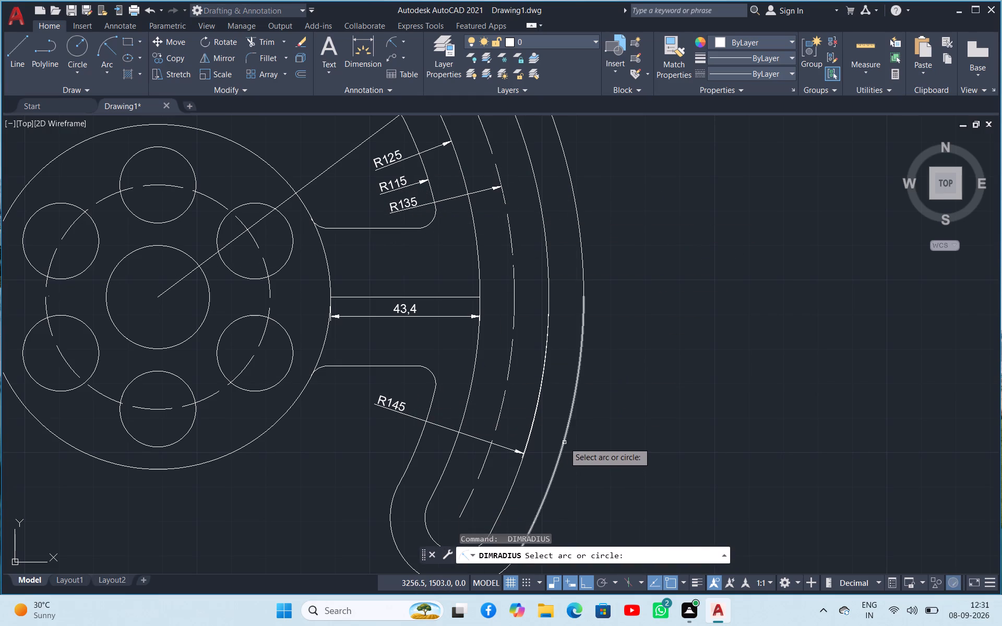
click(564, 442)
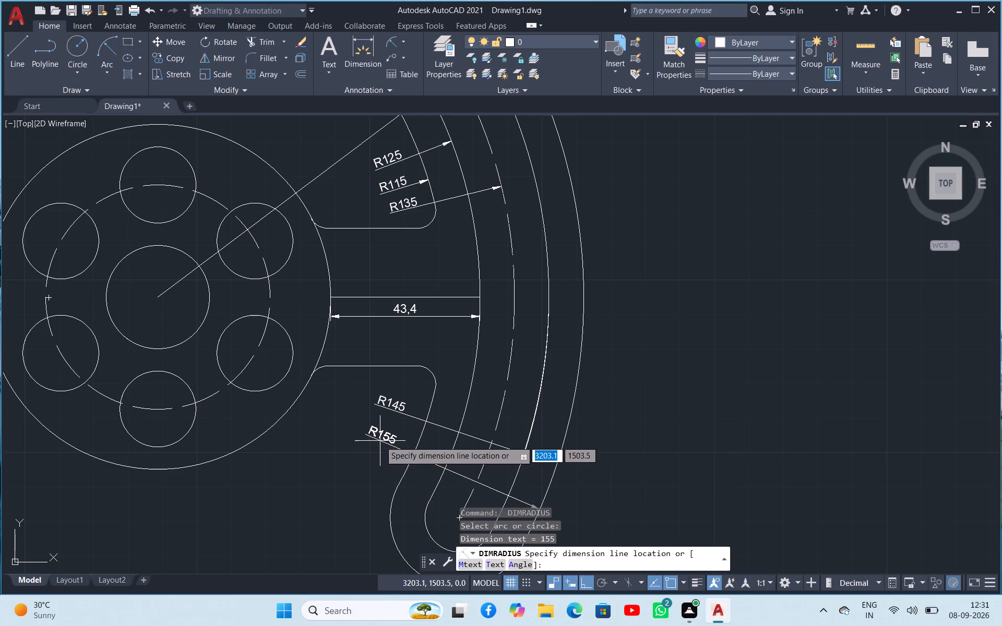
click(380, 441)
Add diameter dimensions to the hub's outer circle and its topmost small hole, with both texts outside the hub's upper edge.
key(space)
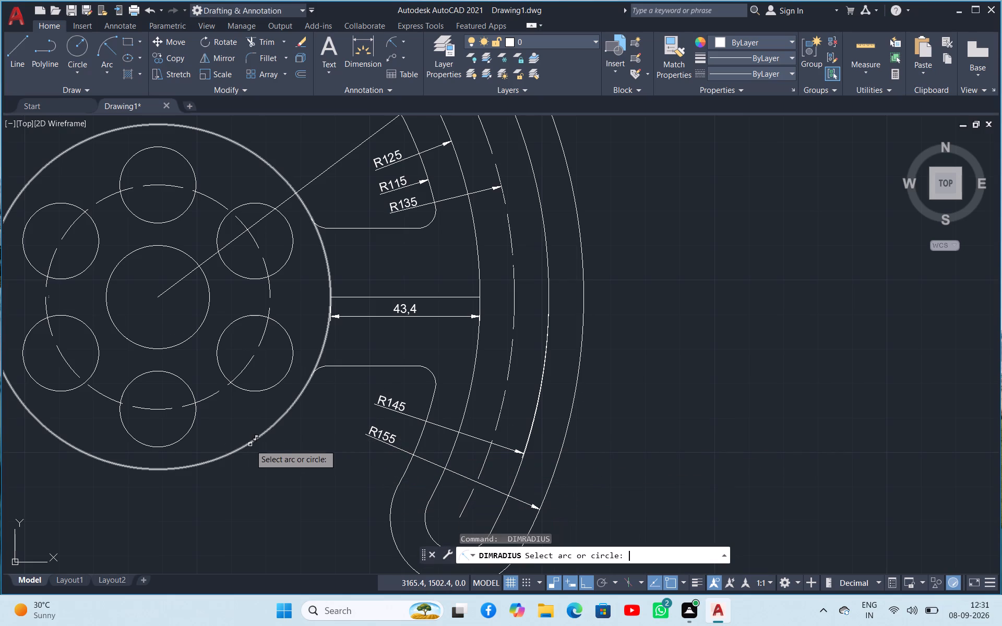
click(401, 39)
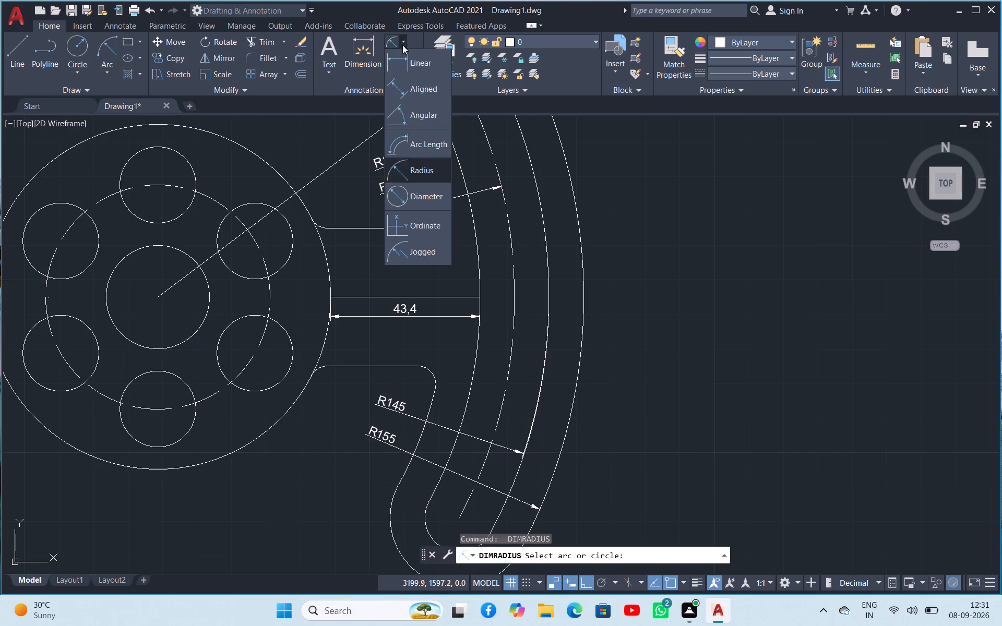
click(410, 191)
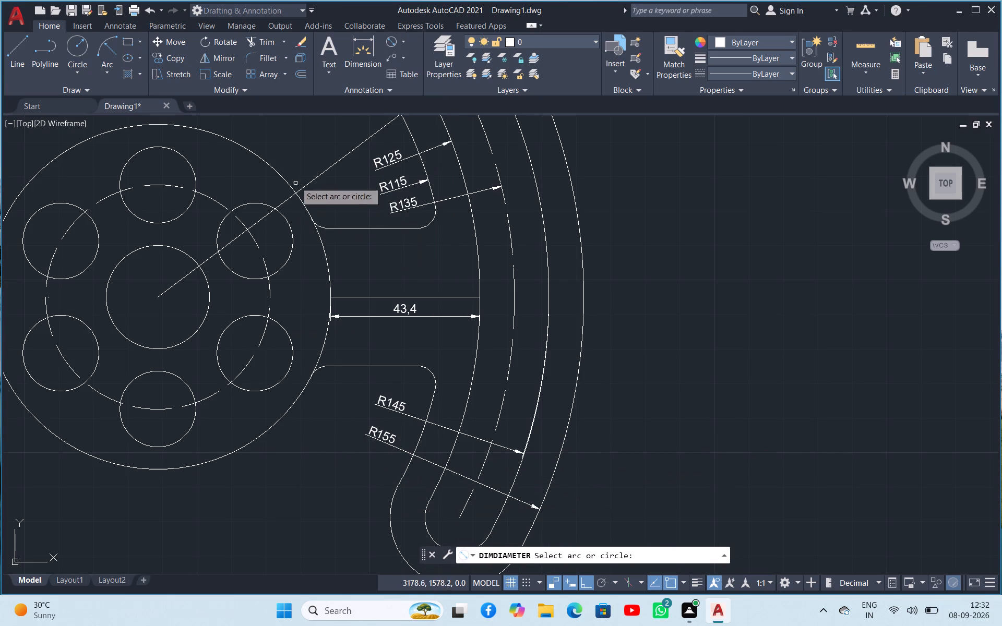
click(283, 176)
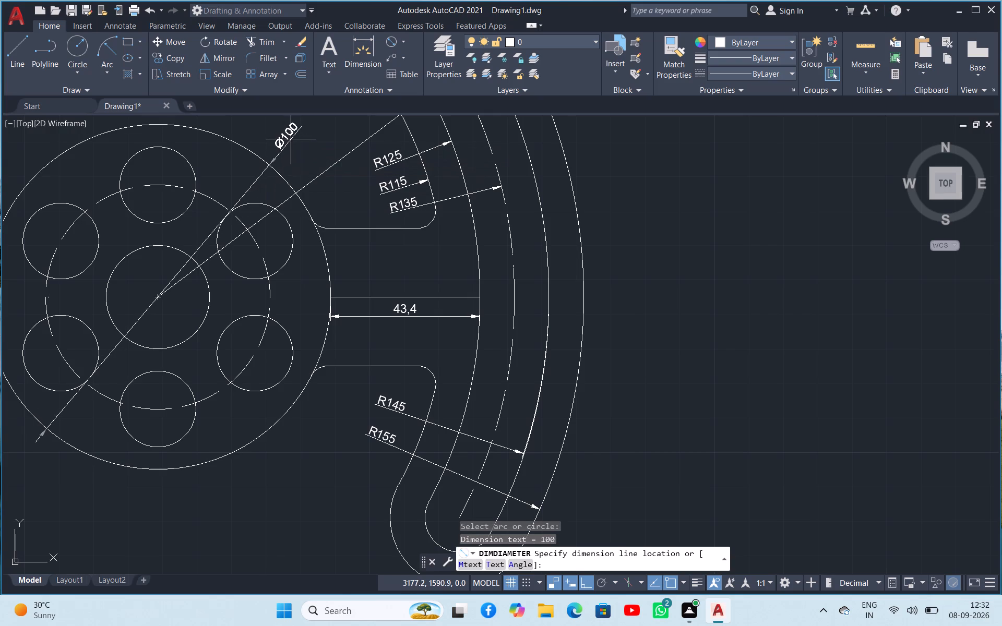
click(291, 139)
key(space)
click(194, 176)
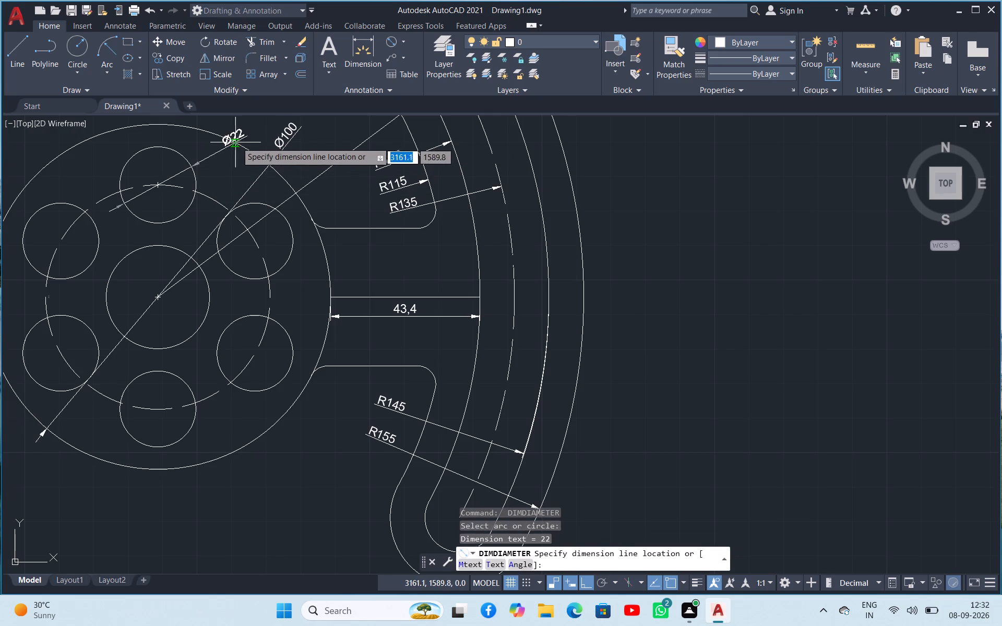
click(254, 127)
Add diameter dimensions to the dashed bolt circle and the hub's central hole, placing the texts outside the hub above and below.
key(space)
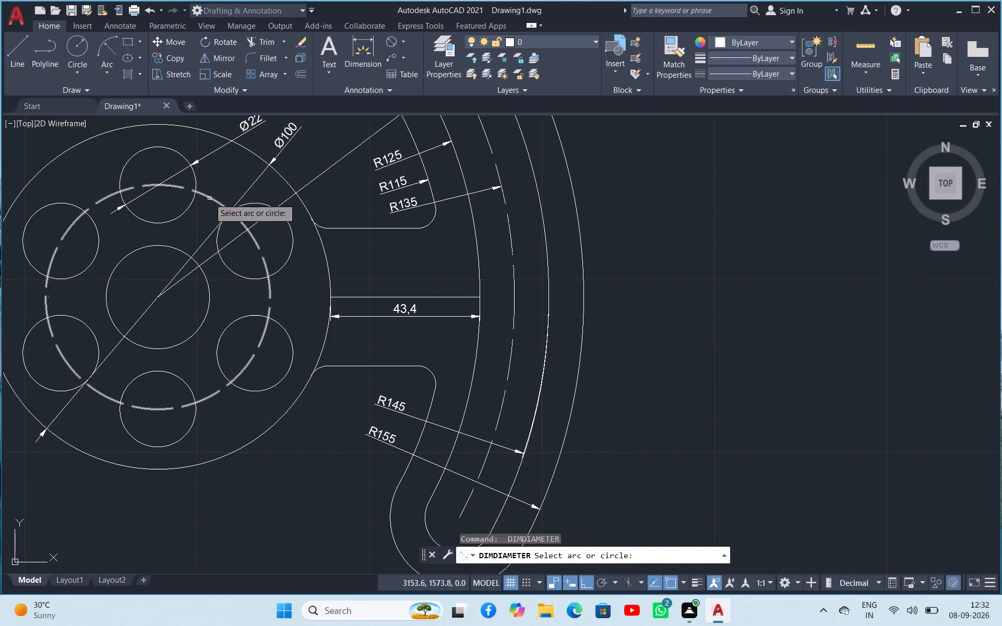
drag(209, 198, 223, 199)
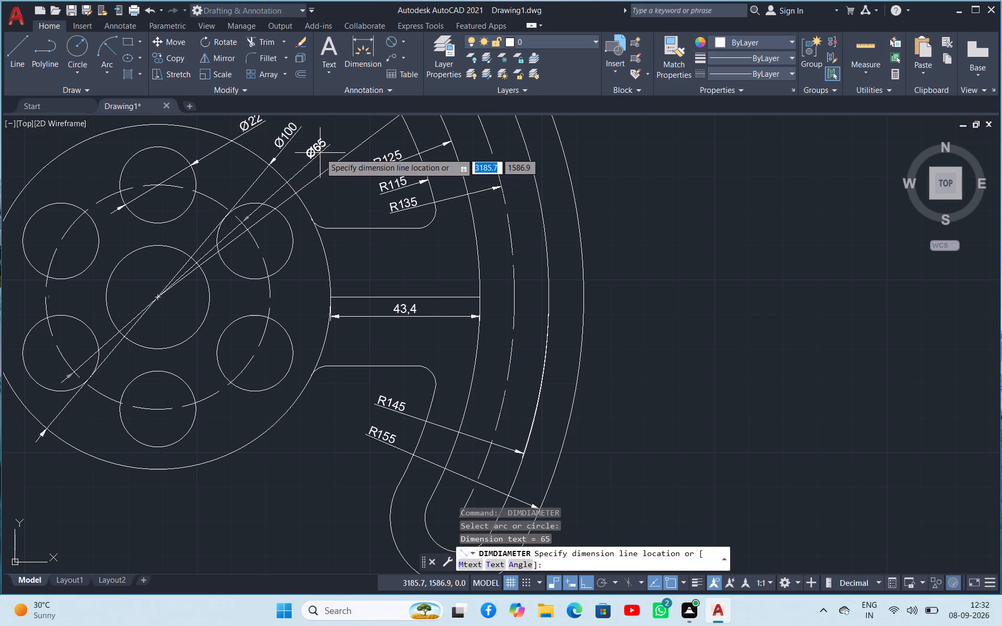
click(320, 153)
key(space)
click(208, 301)
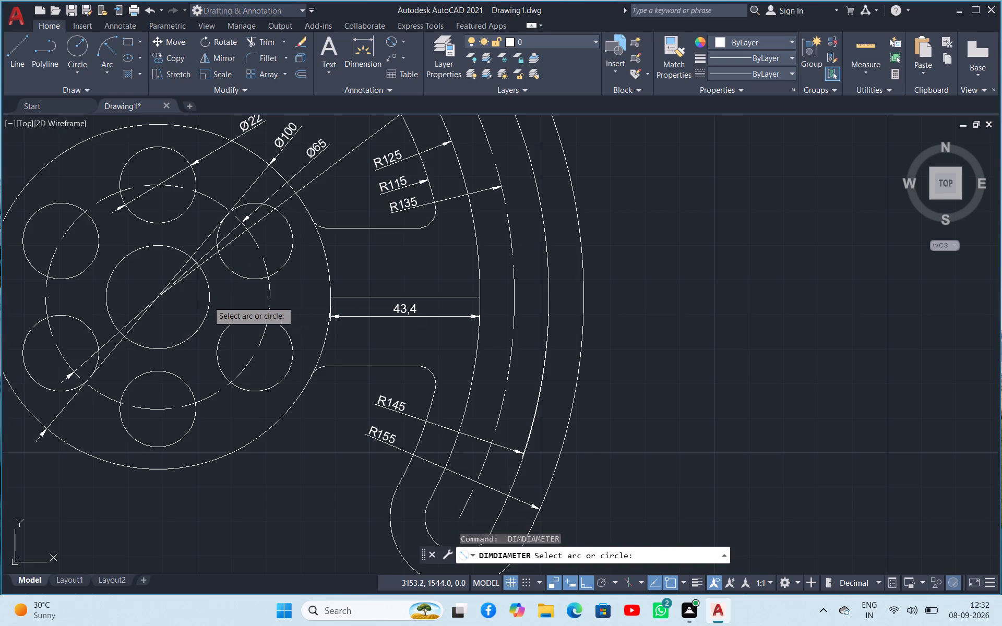
click(271, 466)
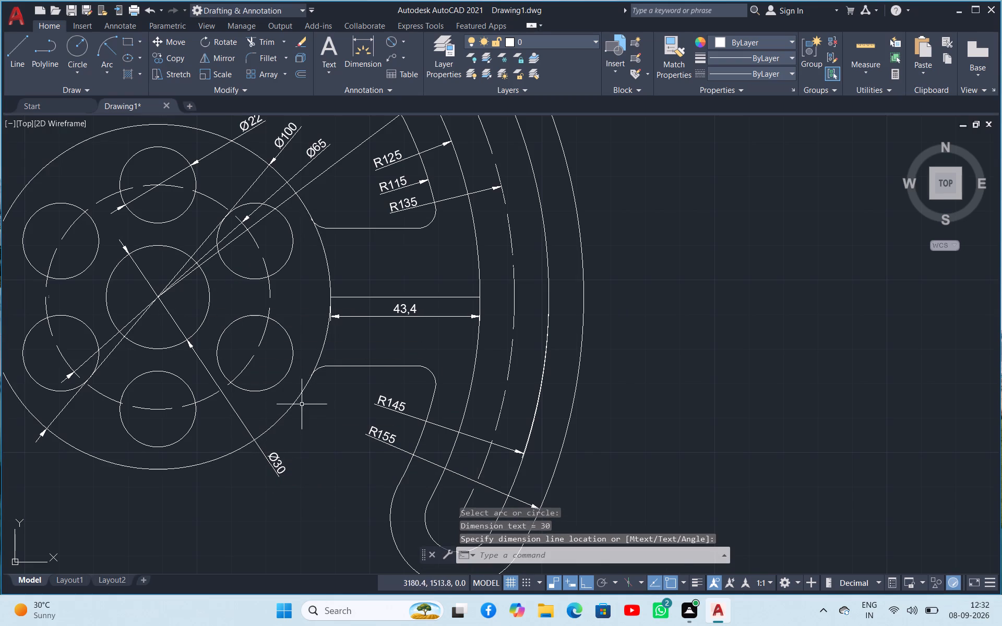
Add a vertical dimension for the arm's width between its upper and lower lines, and finish dimensioning.
scroll(302, 402, up, 3)
scroll(302, 399, down, 5)
scroll(361, 355, up, 2)
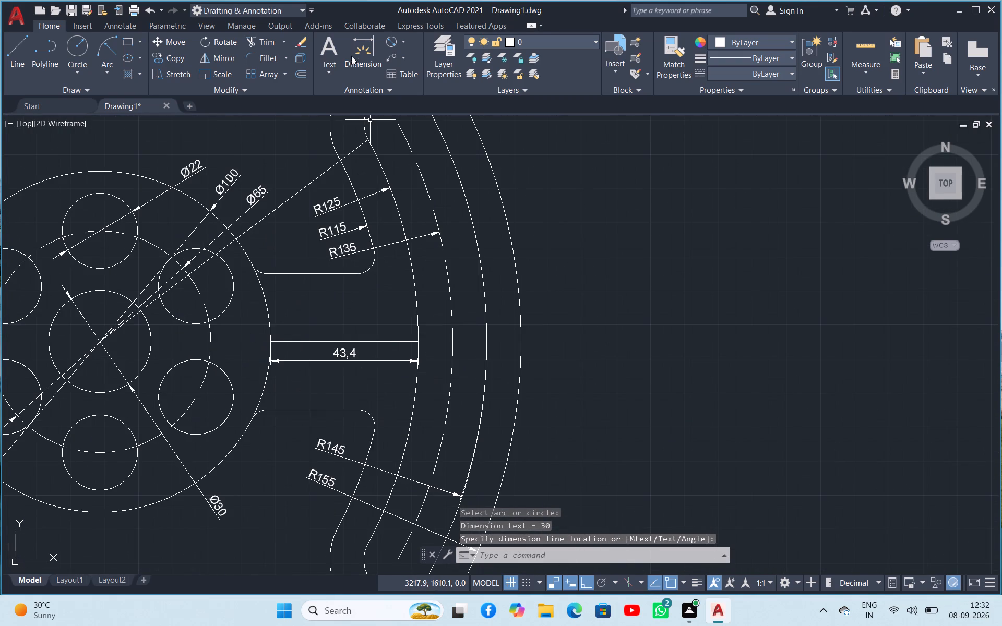
click(372, 47)
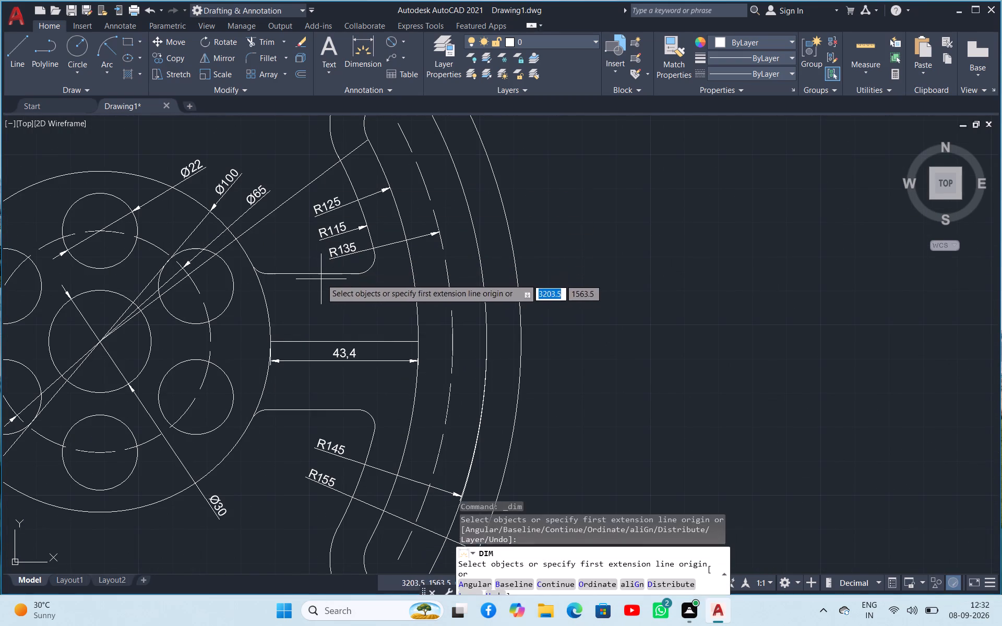
click(312, 274)
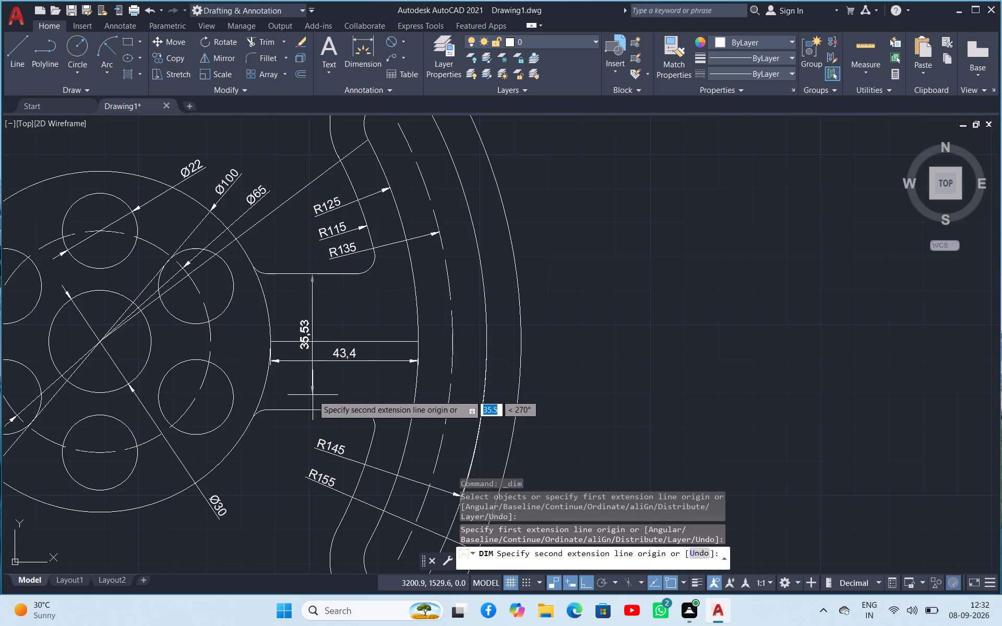
click(311, 410)
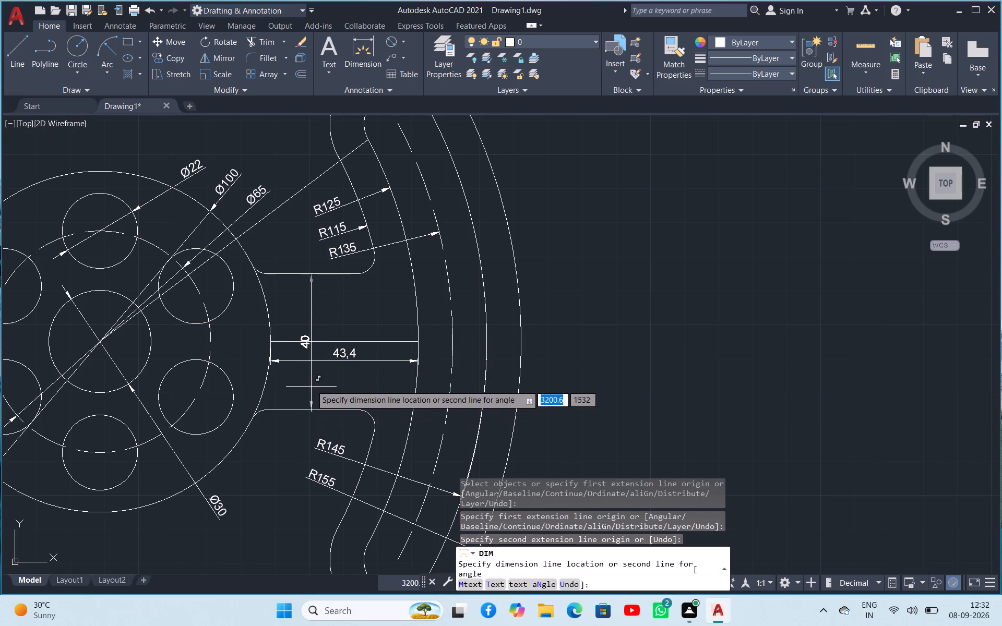
click(314, 321)
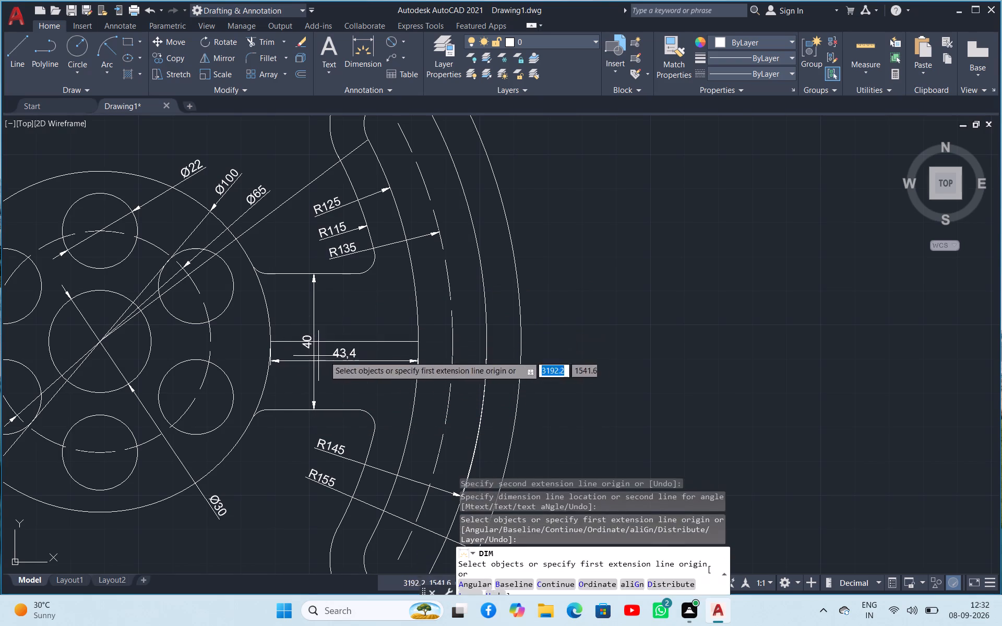
scroll(379, 316, up, 2)
scroll(377, 318, down, 6)
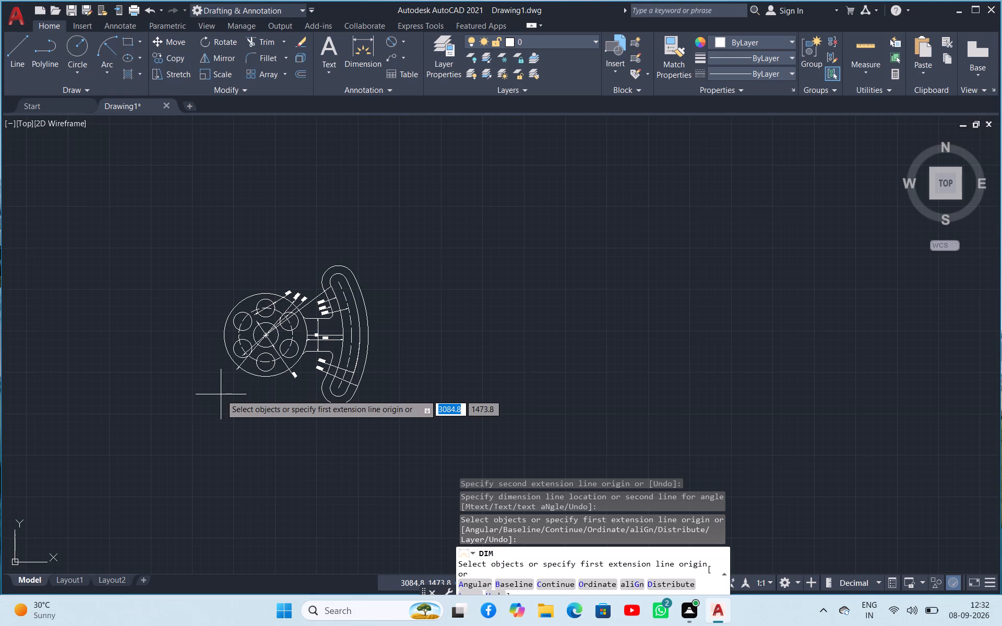
scroll(236, 398, up, 3)
scroll(260, 377, down, 3)
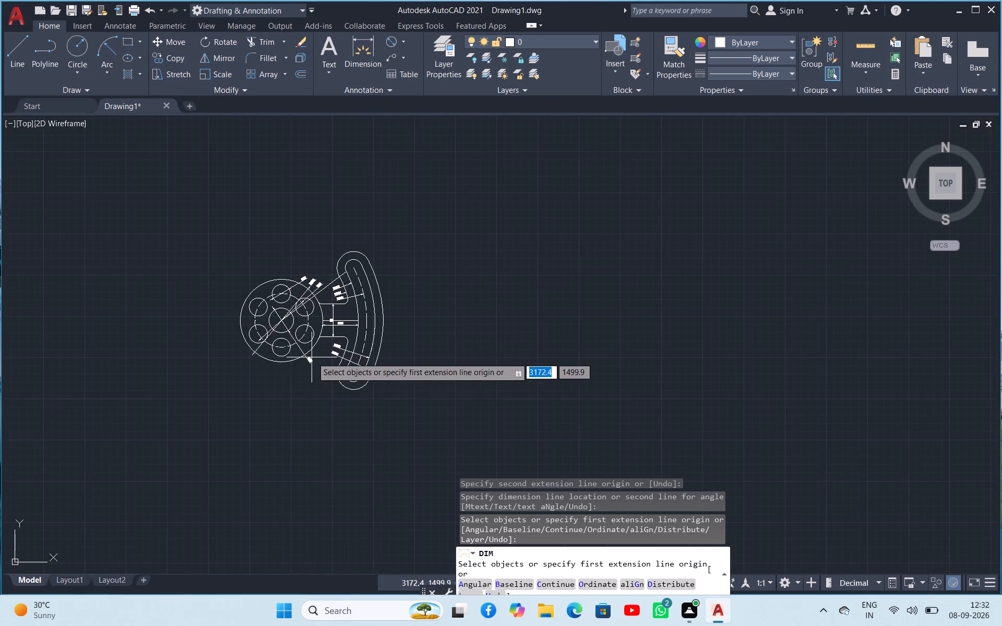
scroll(314, 357, up, 2)
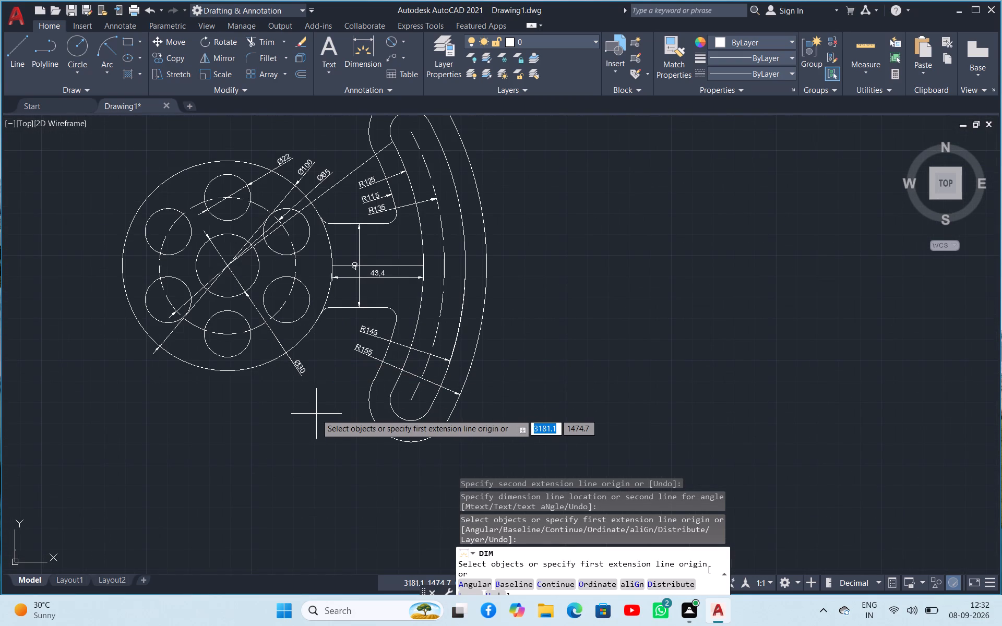
key(Escape)
Select the whole part together with its dimensions and join the selected objects.
scroll(216, 309, up, 2)
scroll(220, 312, down, 4)
drag(151, 204, 389, 390)
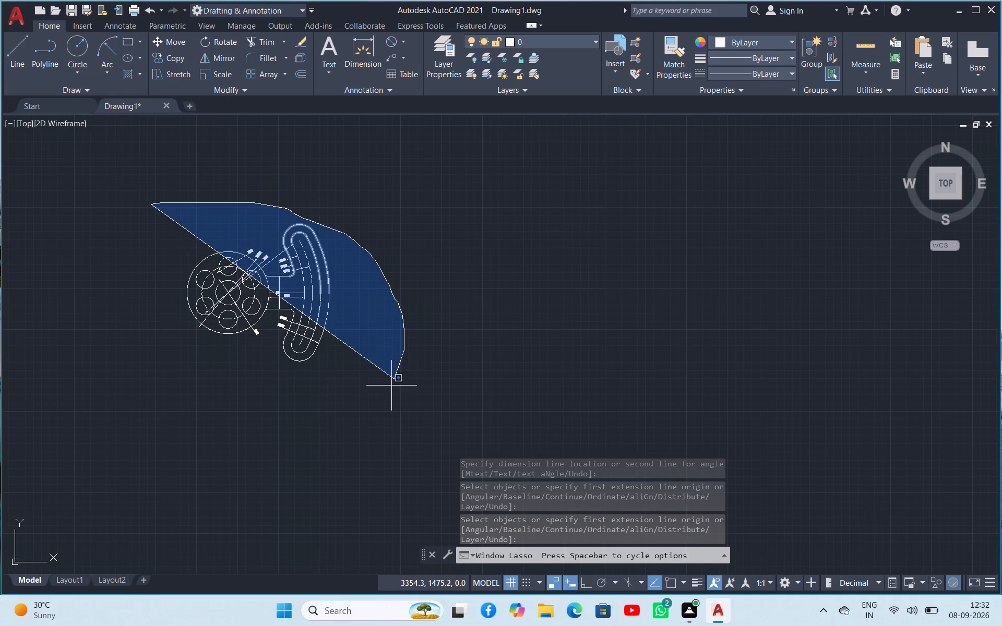
drag(389, 390, 168, 412)
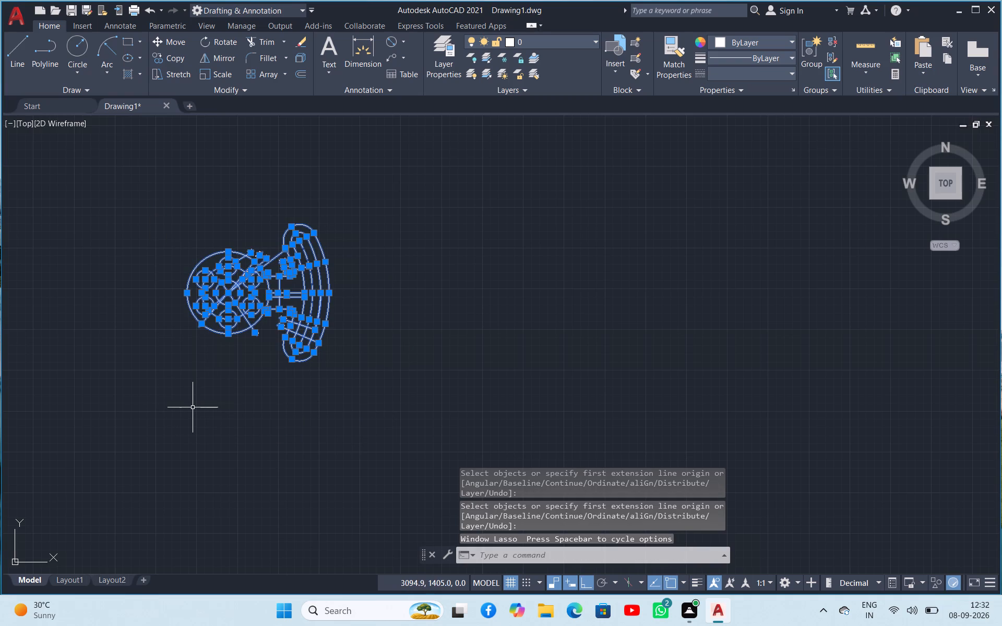
text(j)
key(space)
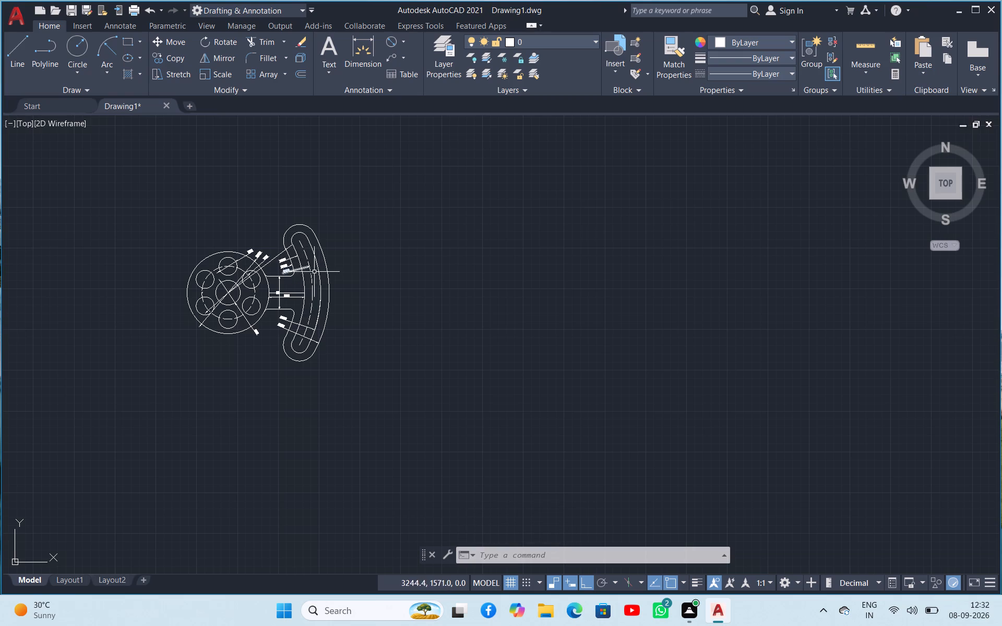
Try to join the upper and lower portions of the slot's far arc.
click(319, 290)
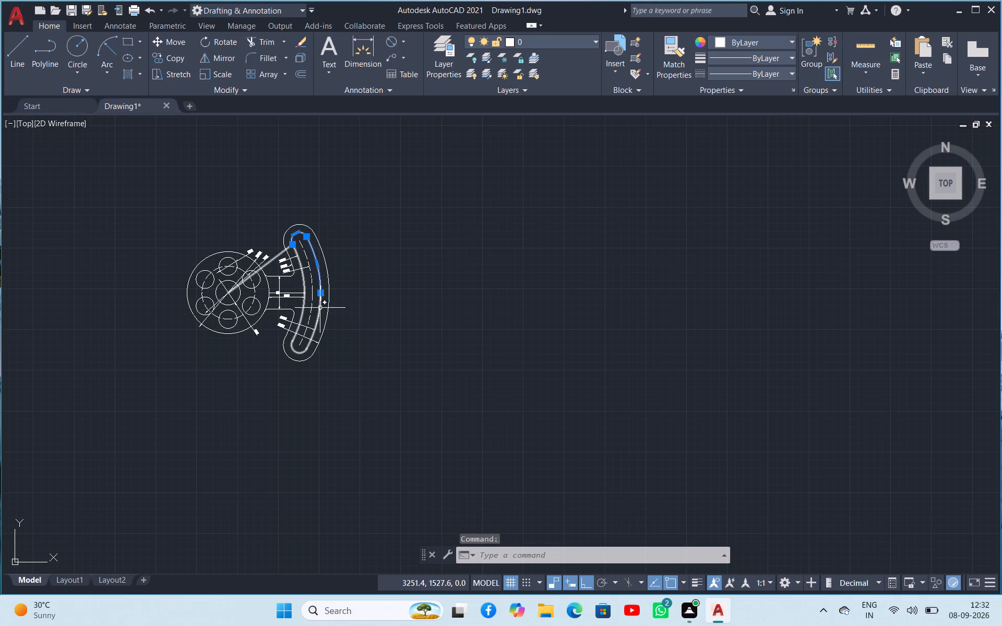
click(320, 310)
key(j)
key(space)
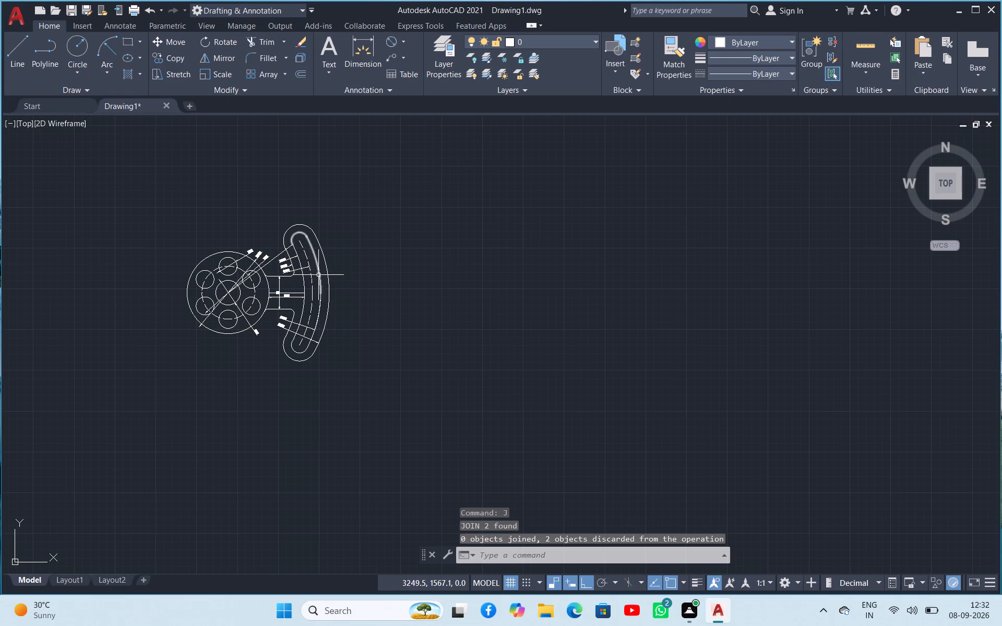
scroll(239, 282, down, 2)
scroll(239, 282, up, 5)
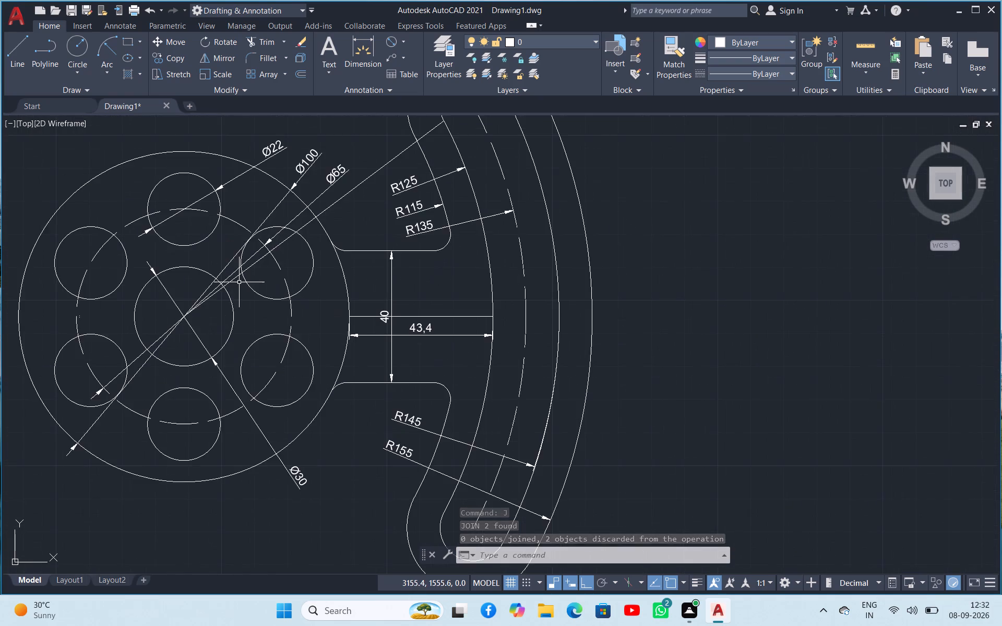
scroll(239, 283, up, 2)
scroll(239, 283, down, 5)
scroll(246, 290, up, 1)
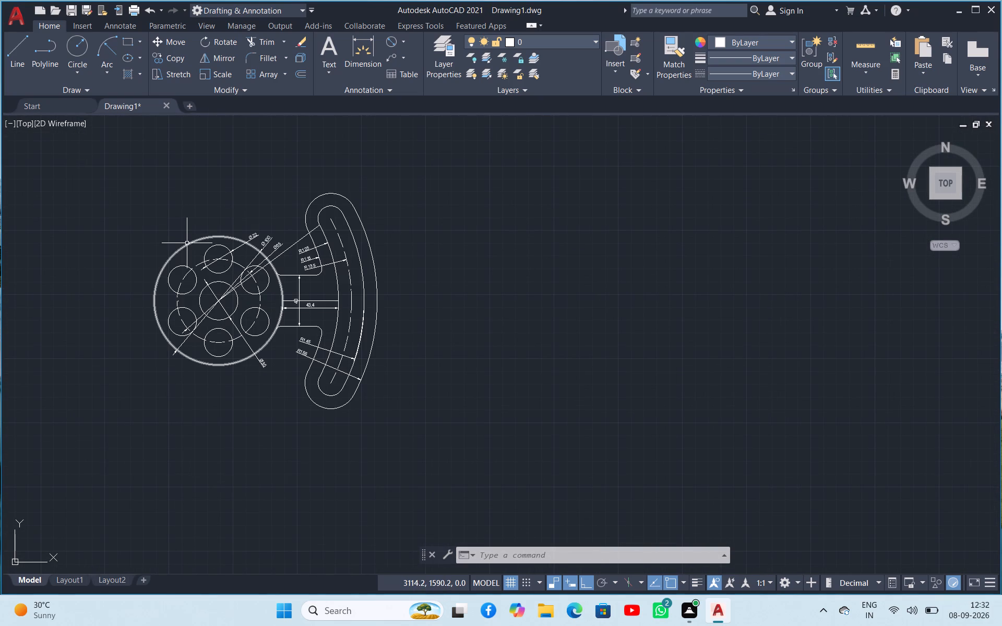
Start saving the drawing and open the 08-09 folder inside the Desktop's fuji autocad folder as the destination.
key(ctrl+s)
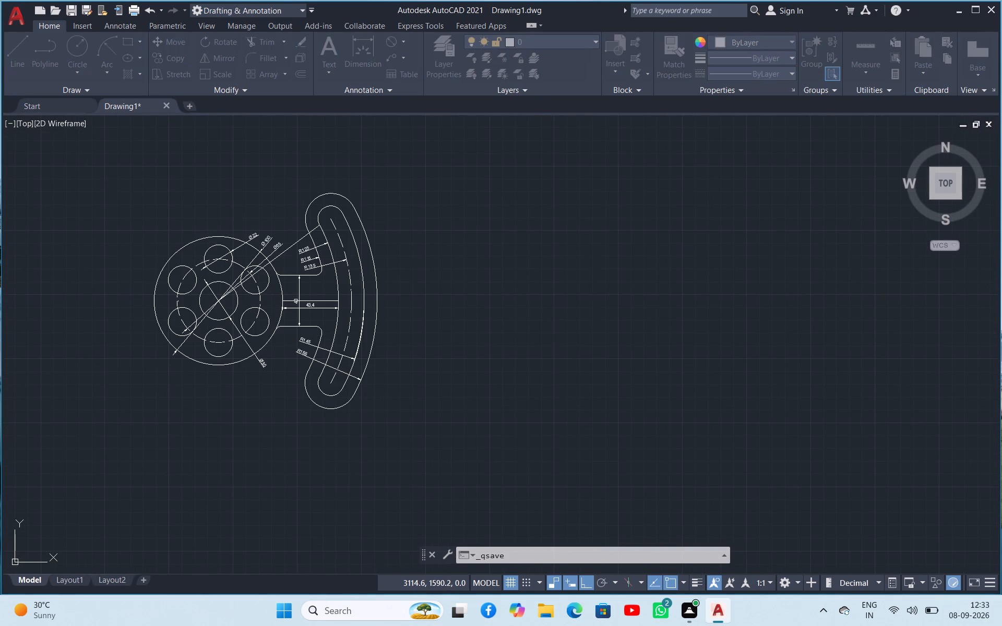
click(330, 271)
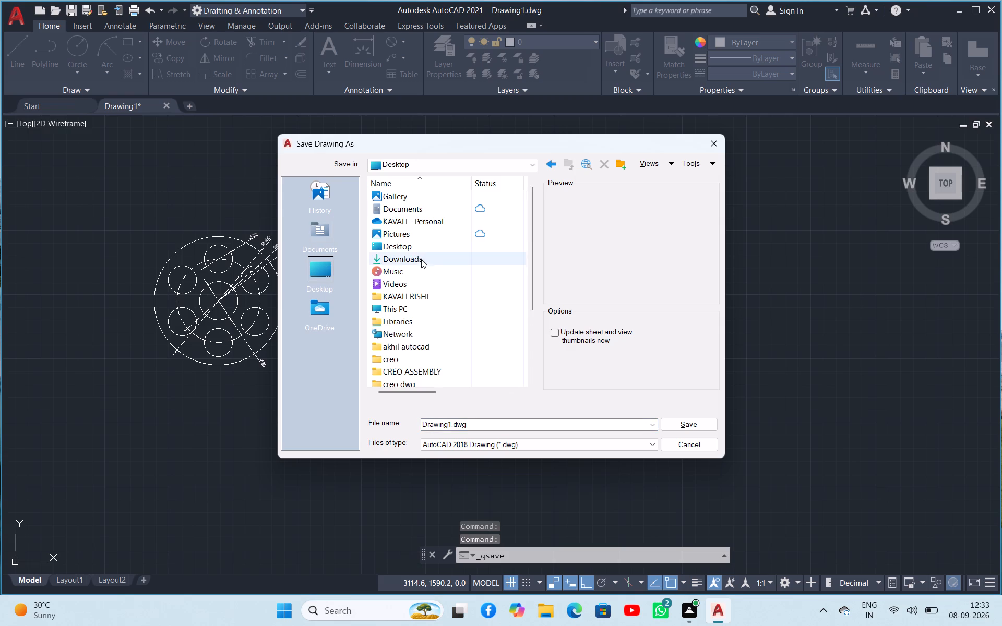
scroll(418, 346, down, 1)
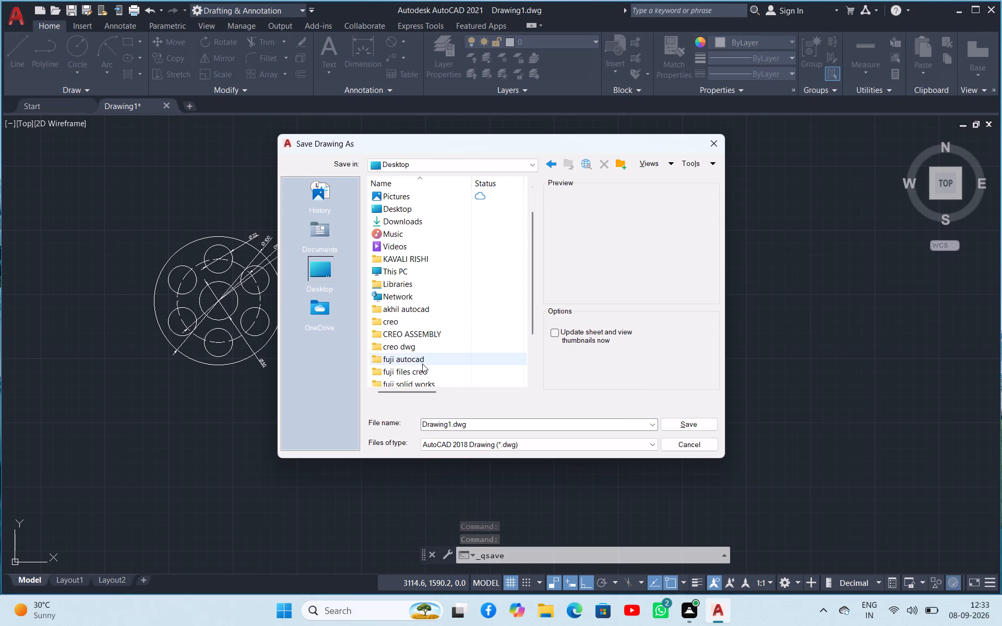
double_click(419, 363)
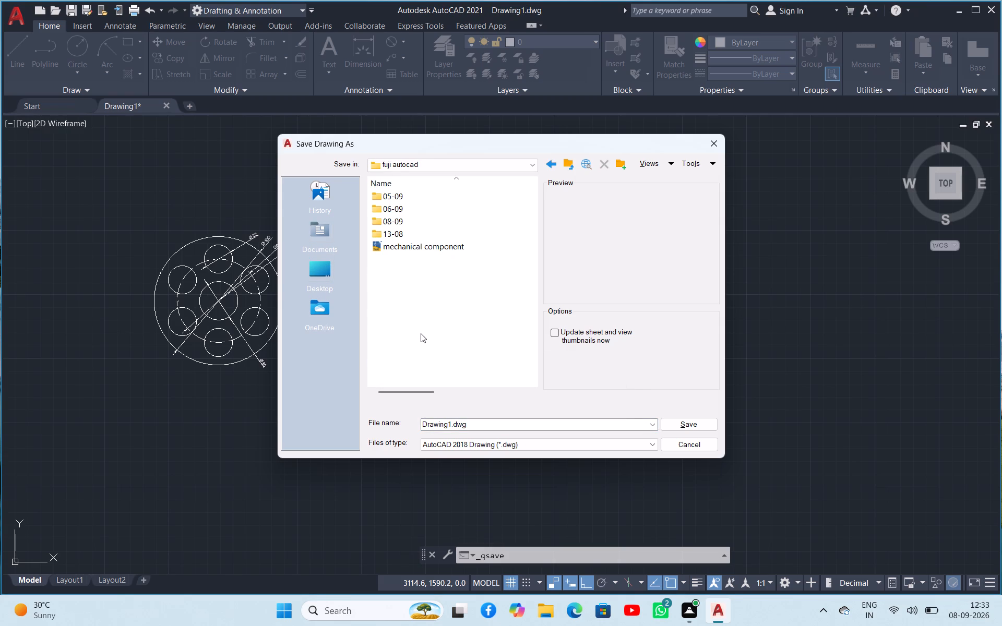
double_click(399, 215)
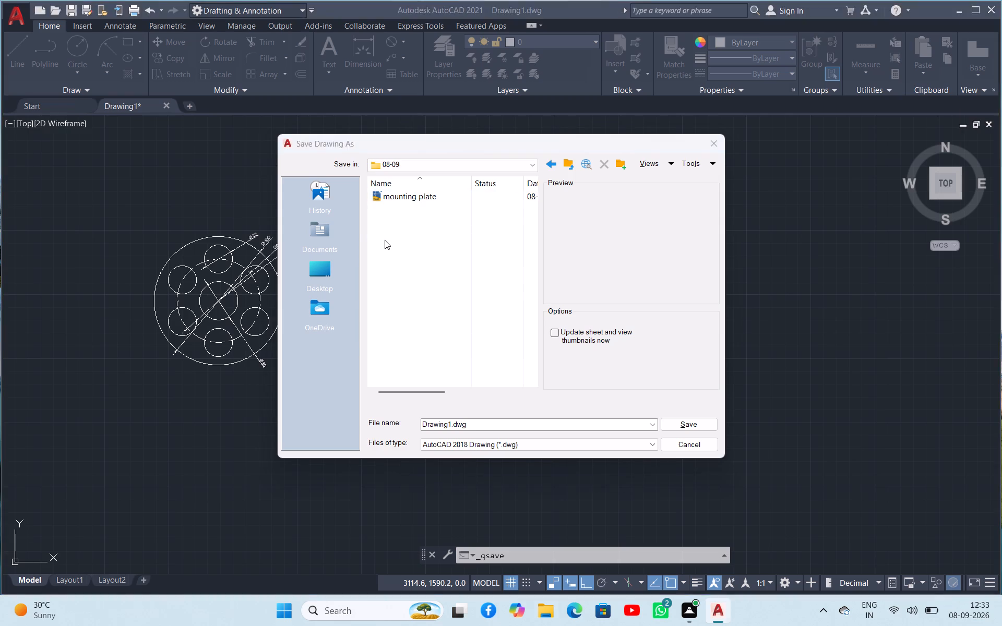
click(994, 9)
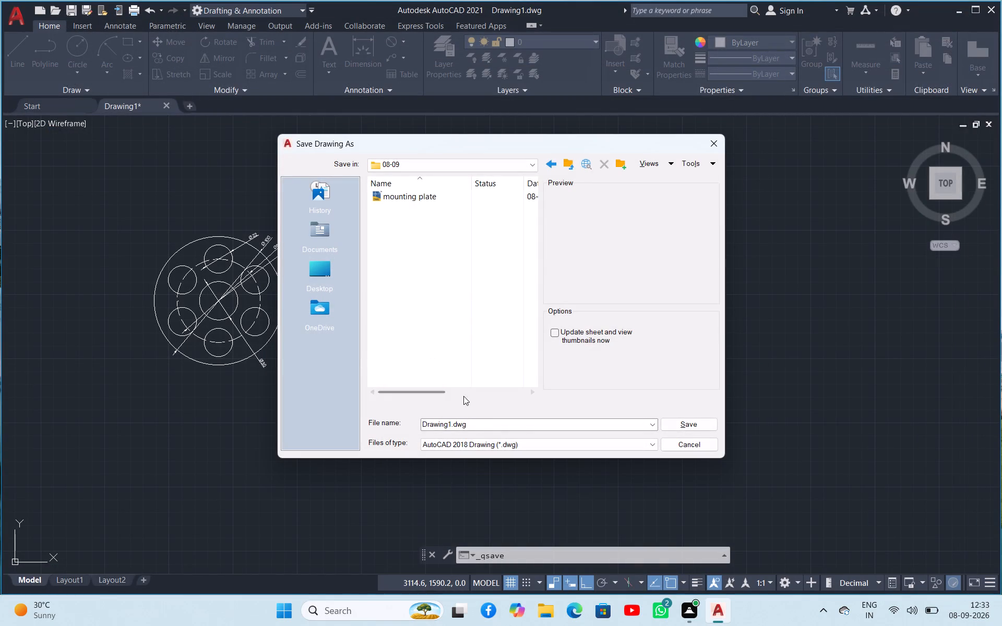
Name the drawing flange and curved pipe and save it in the 08-09 folder.
click(479, 426)
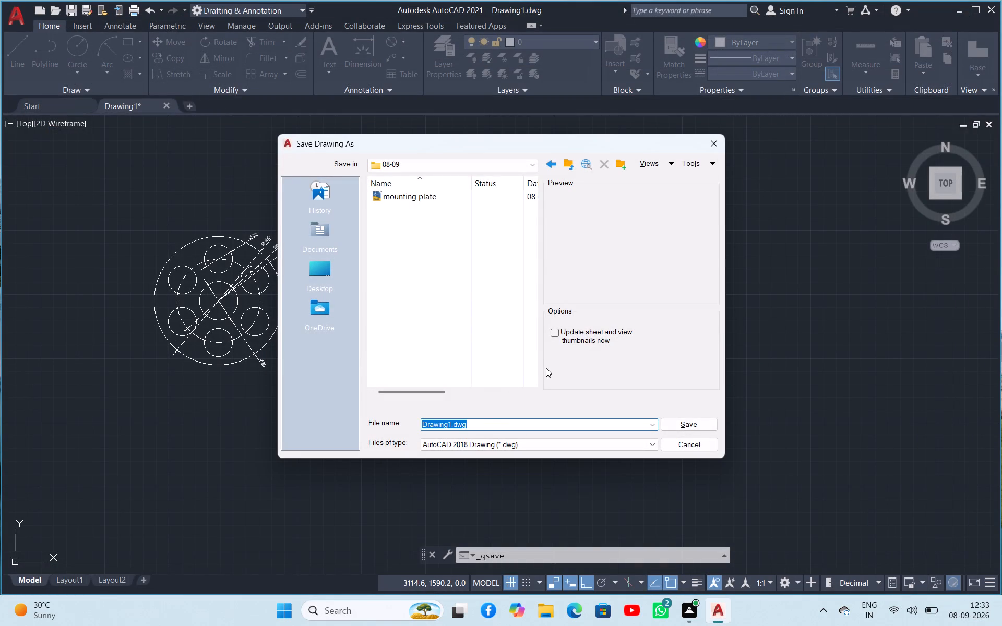
key(f)
key(l)
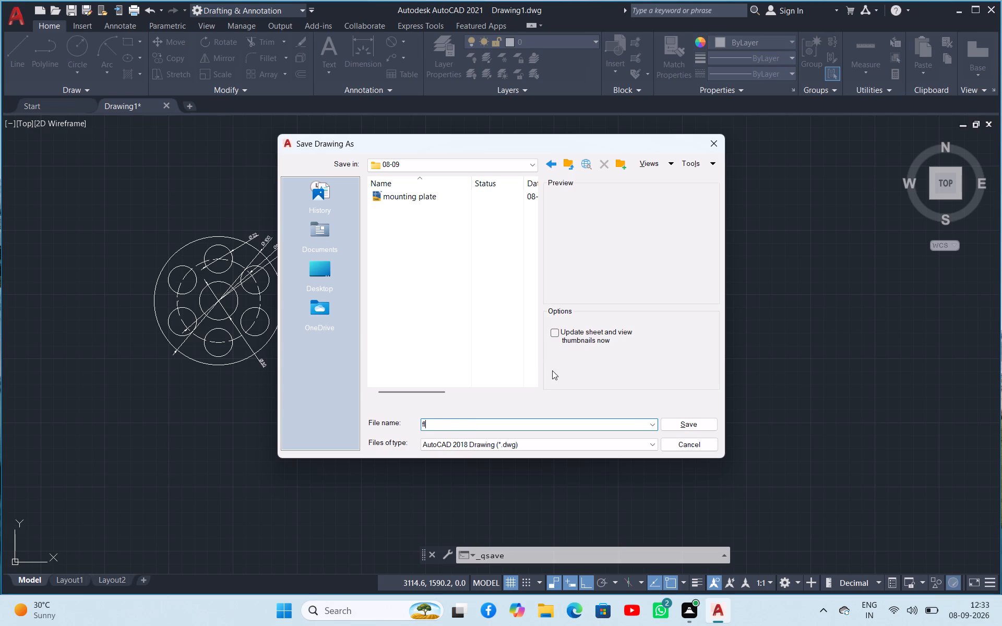
text(an)
key(g)
text(e a)
text(nd curved)
key(space)
text(pip)
key(e)
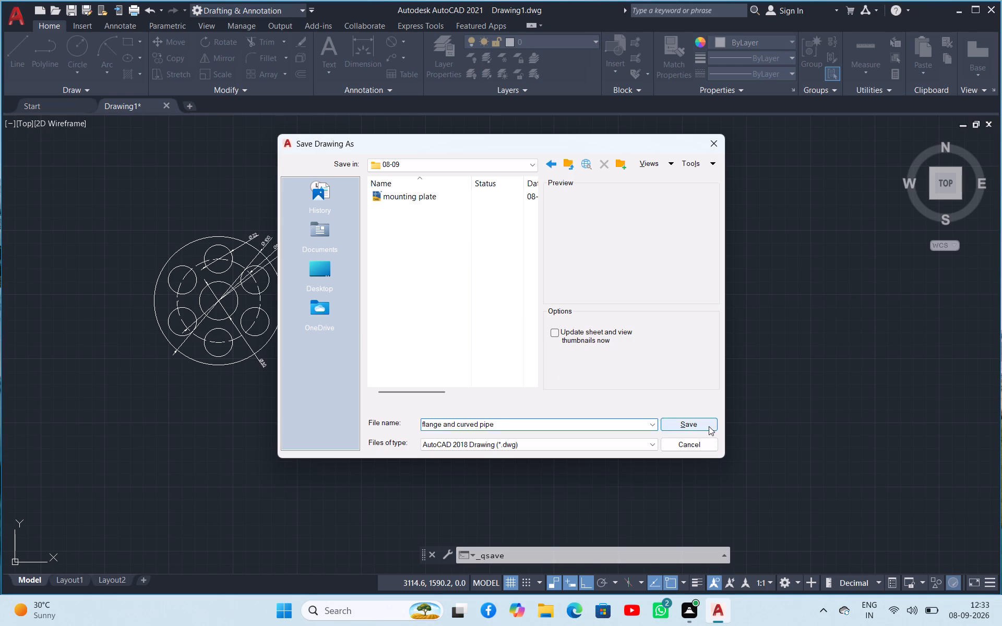
click(709, 426)
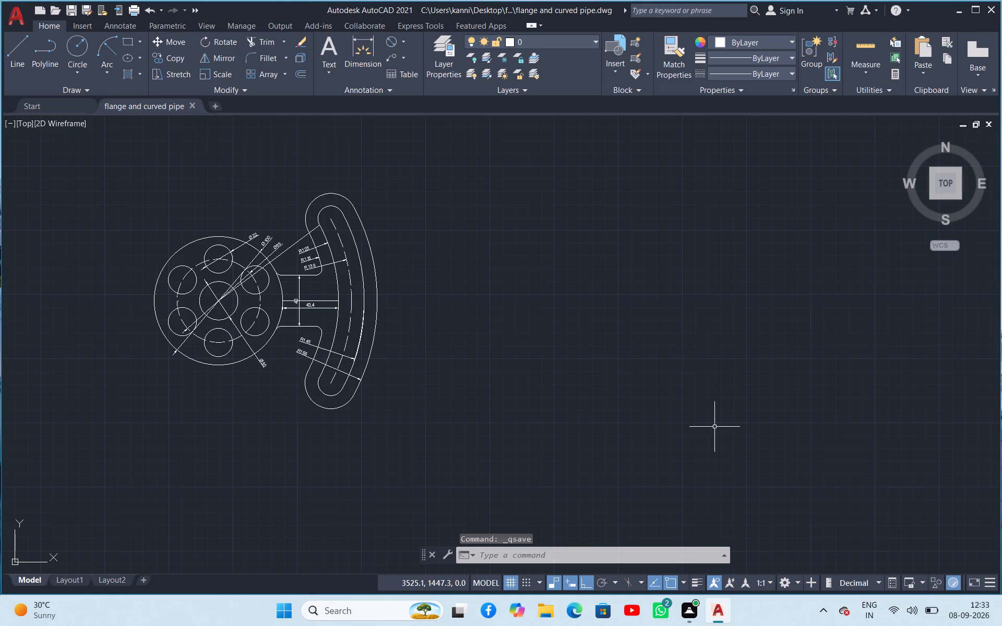
key(ctrl+s)
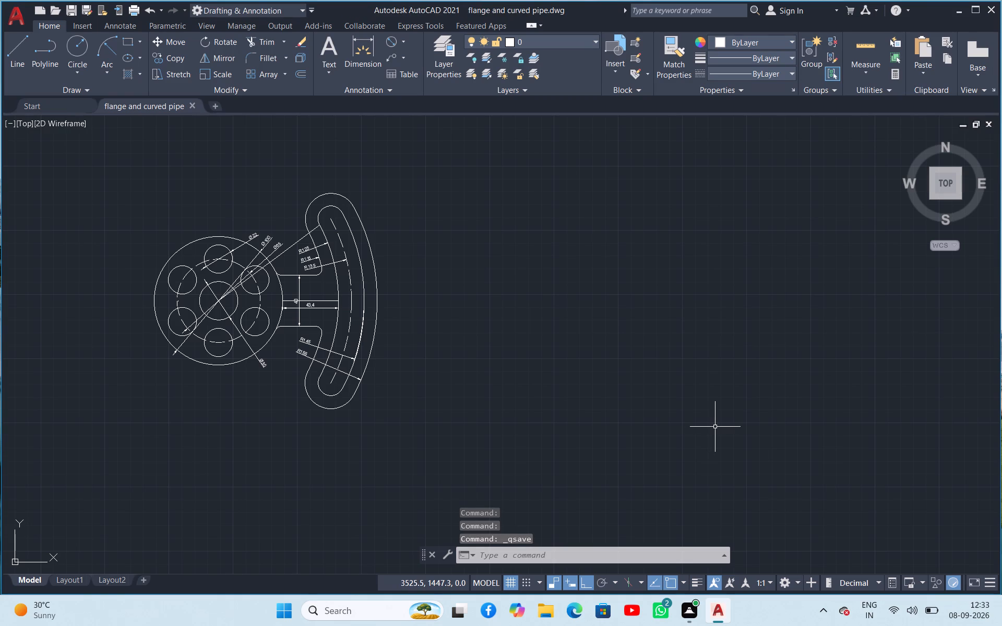
Set up a centred plot with the DWG To PDF.pc3 plotter and a Window plot area enclosing the whole dimensioned part.
key(ctrl+p)
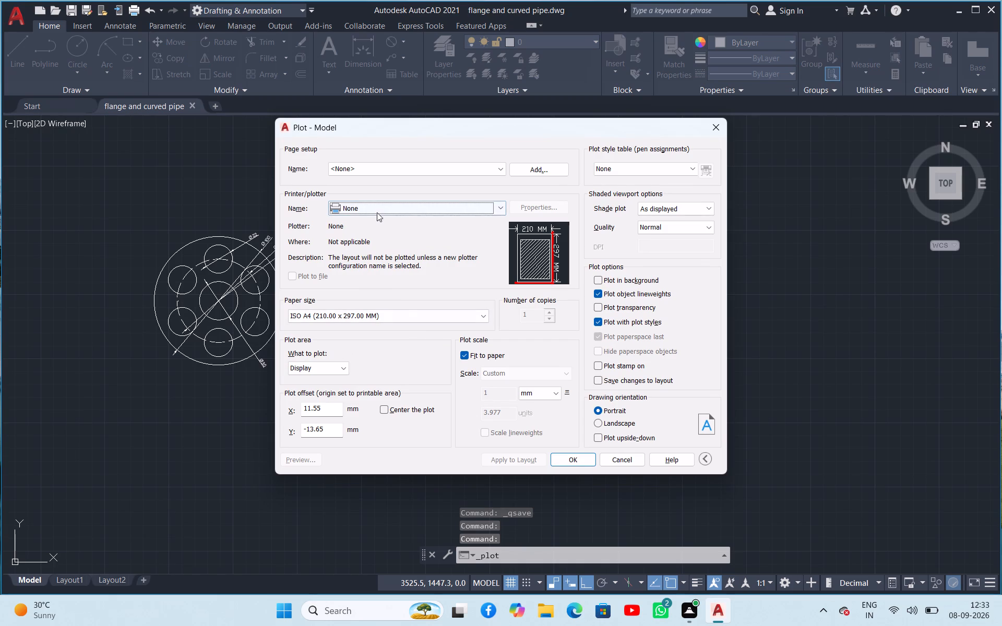
click(377, 210)
click(387, 321)
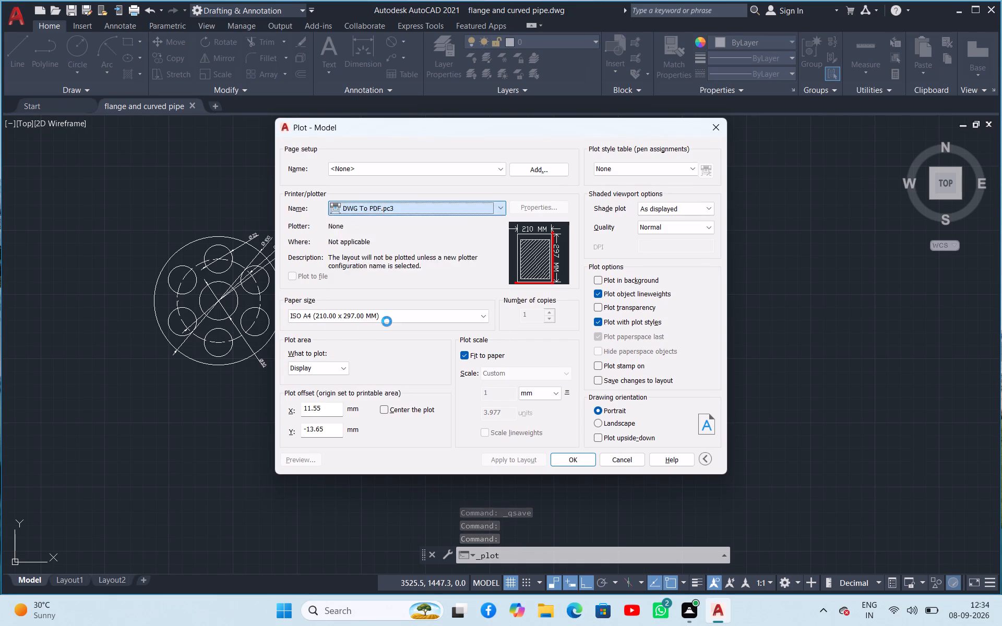
click(384, 412)
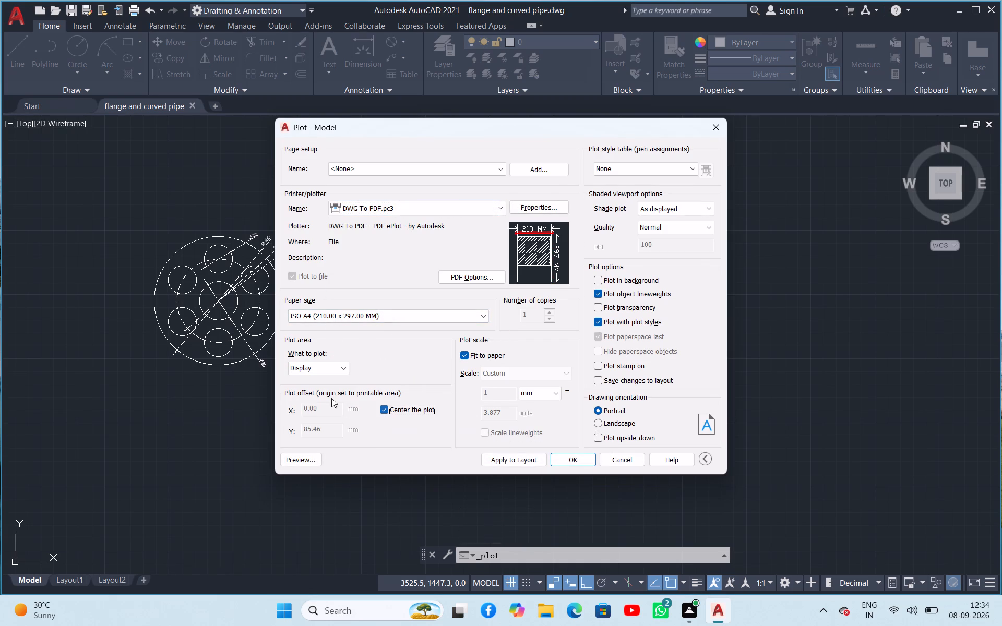
click(336, 367)
click(332, 401)
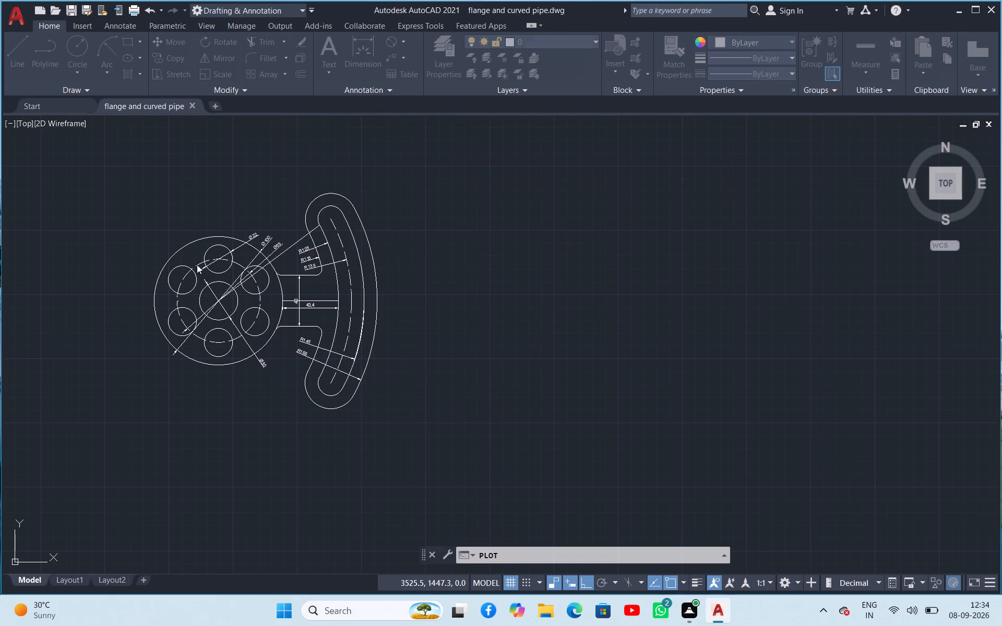
drag(94, 170, 141, 201)
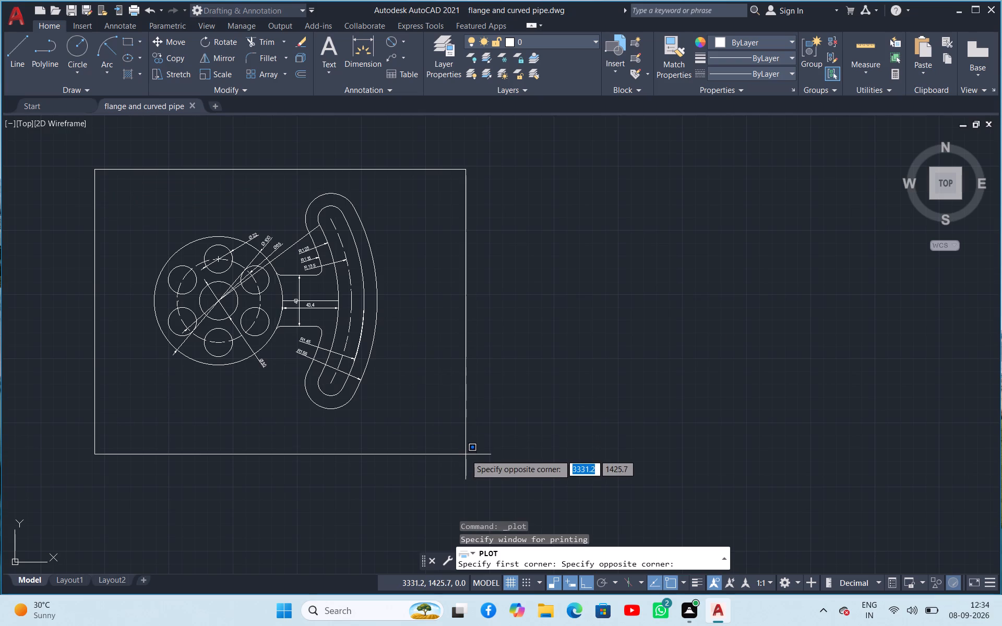
click(466, 454)
Preview the plot to check the part's placement on the sheet, and return to the plot settings.
click(311, 460)
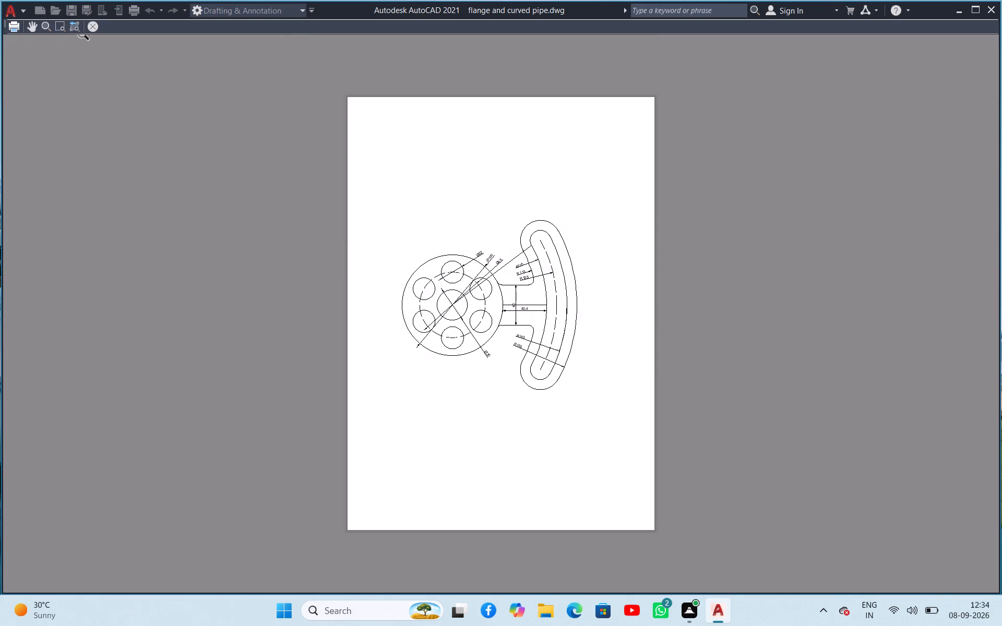
click(95, 27)
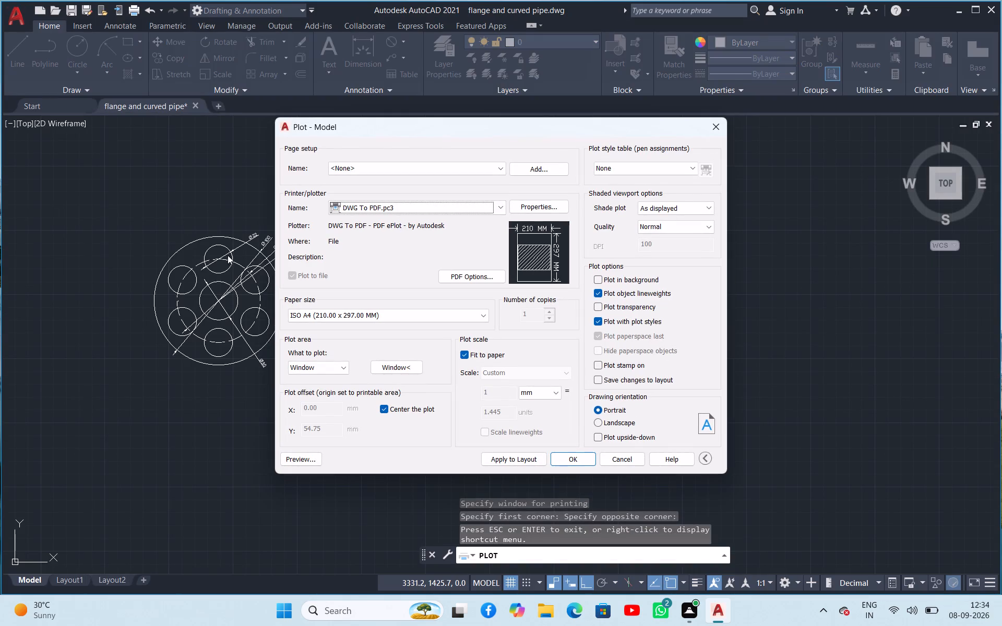
Plot the drawing to a PDF under the suggested name in the Desktop's fuji autocad 08-09 folder, and close the opened PDF.
click(570, 461)
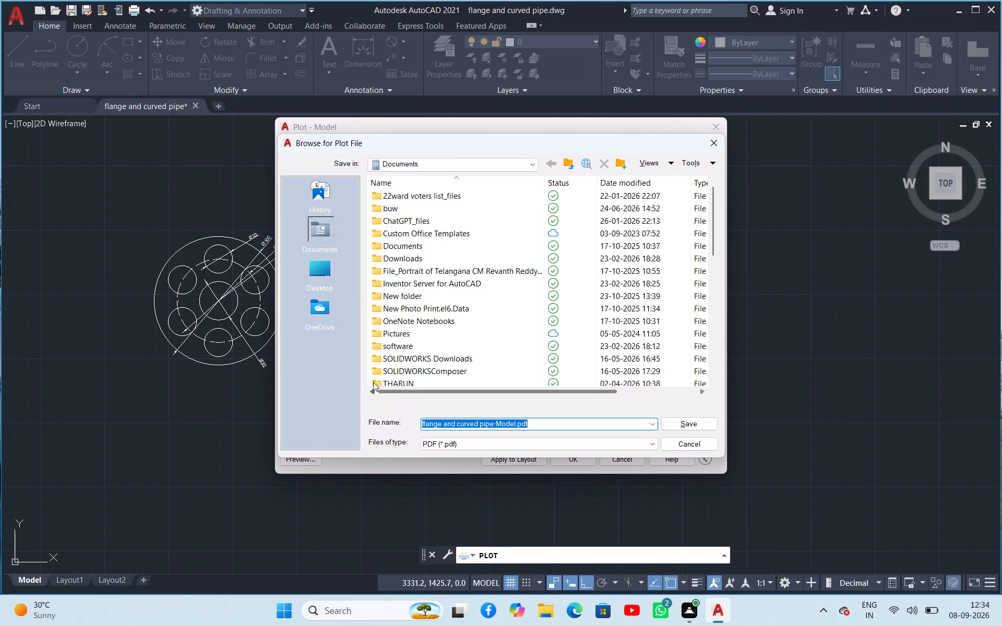
click(317, 267)
scroll(437, 318, down, 1)
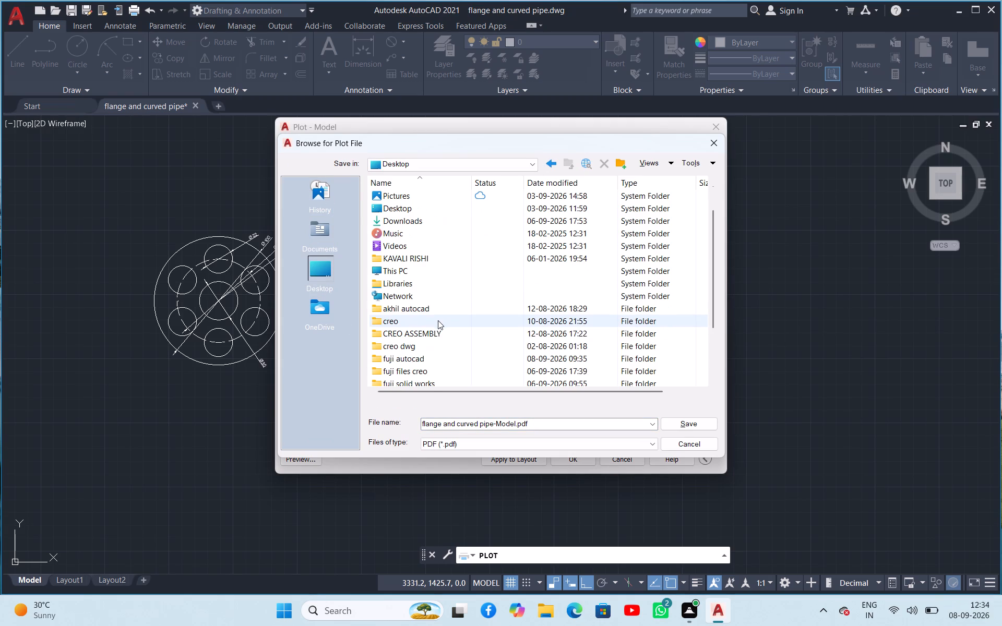
double_click(413, 362)
double_click(407, 224)
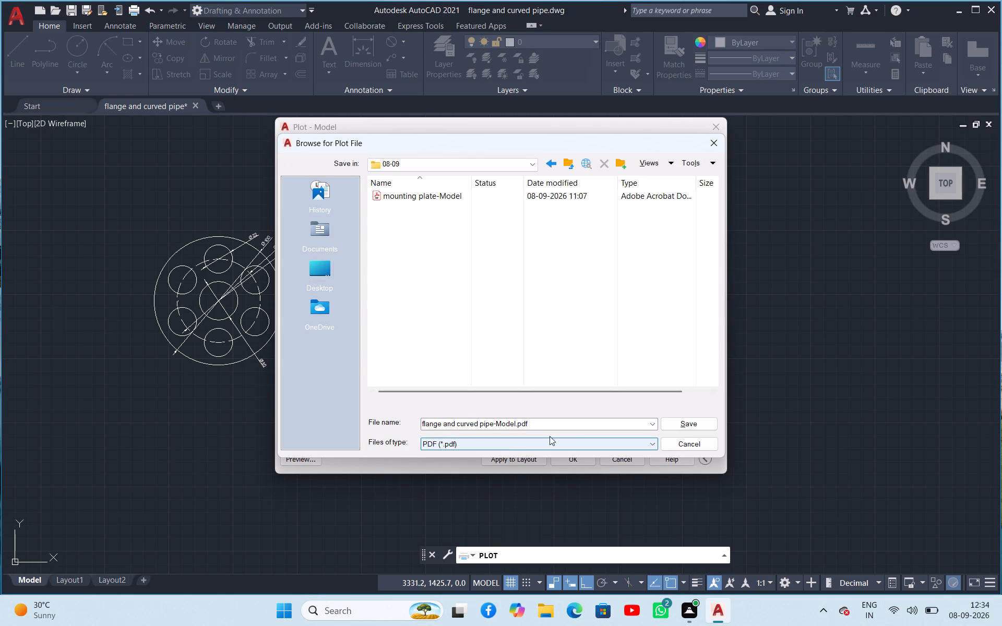
click(685, 426)
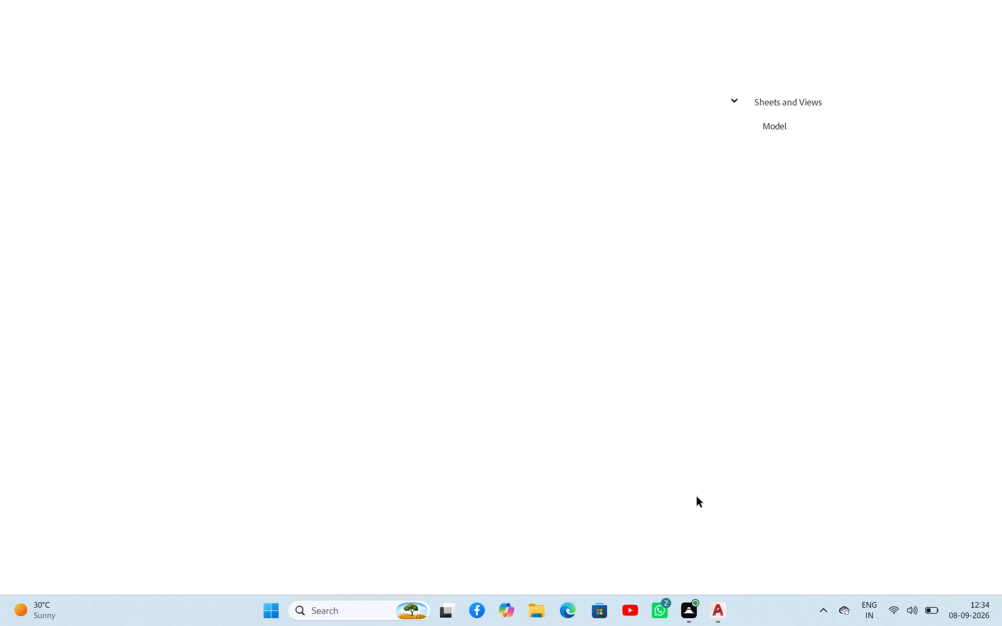
drag(991, 0, 960, 0)
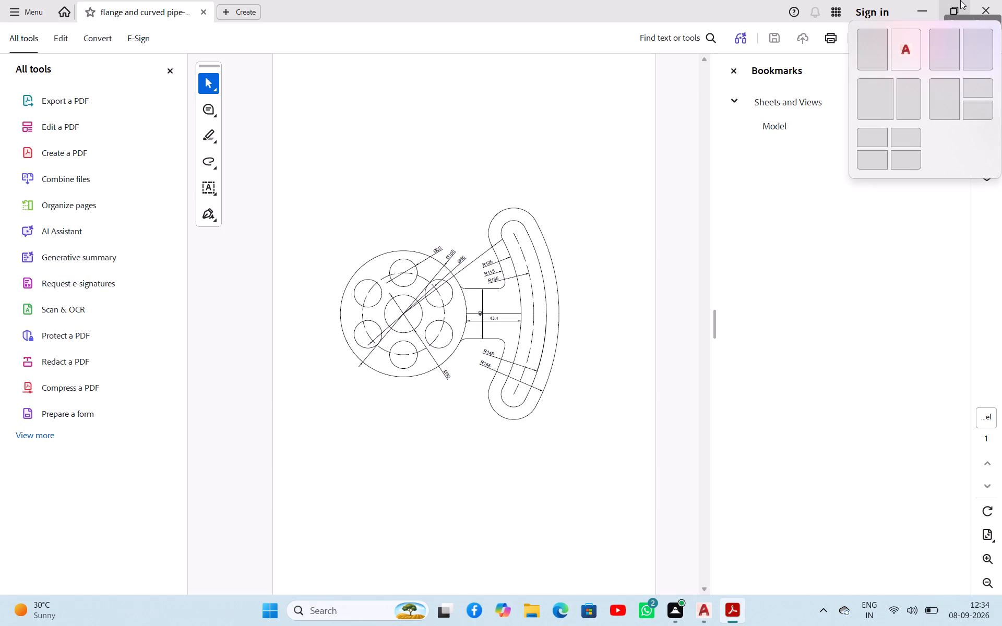
click(1001, 4)
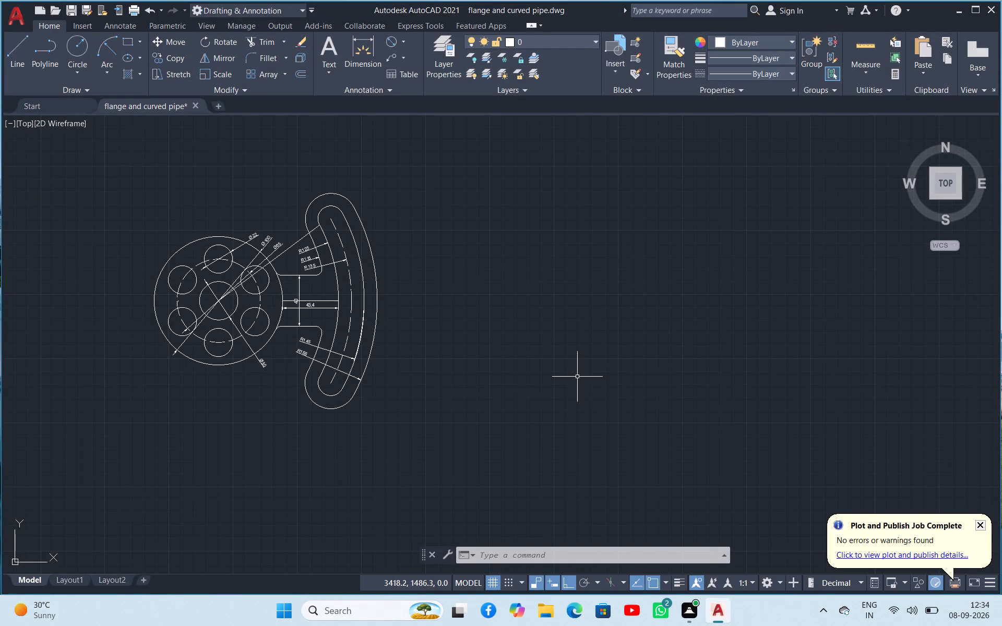